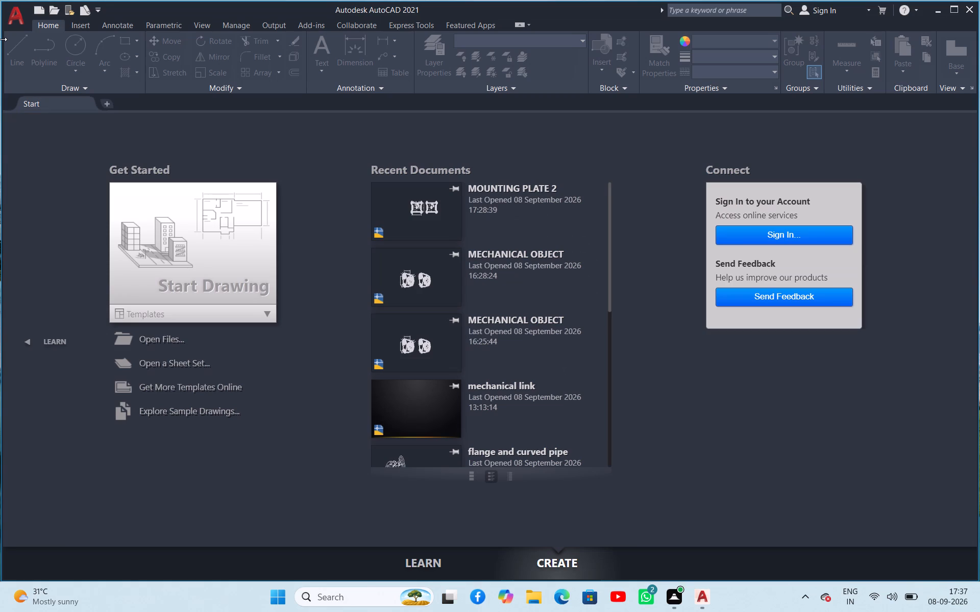
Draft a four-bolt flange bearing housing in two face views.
Start a new blank drawing.
{"action": "left_click", "coordinate": [228, 241]}
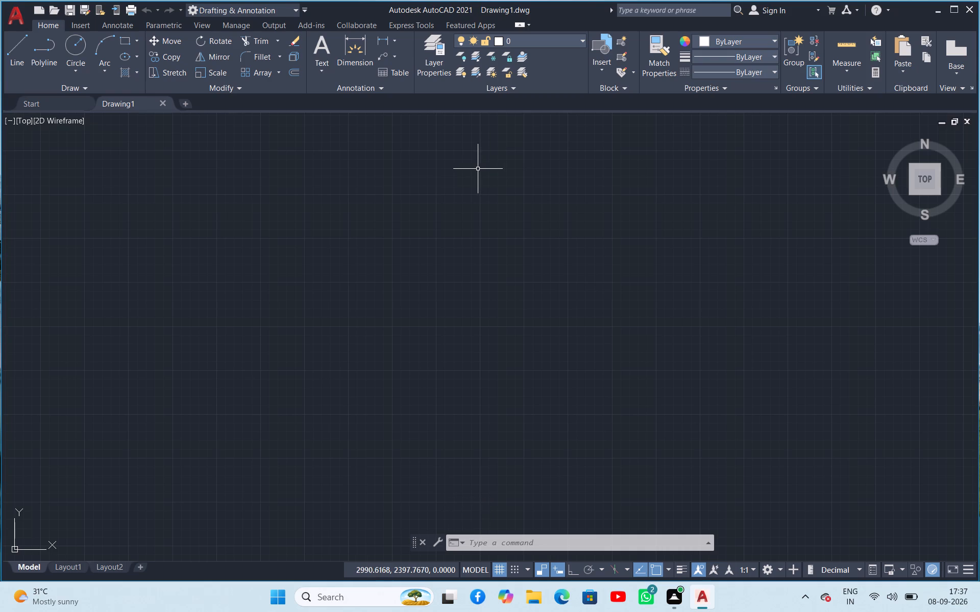
Set the drawing units' decimal length precision to one decimal place (0.0).
{"action": "type", "text": "UN"}
{"action": "key", "text": "space"}
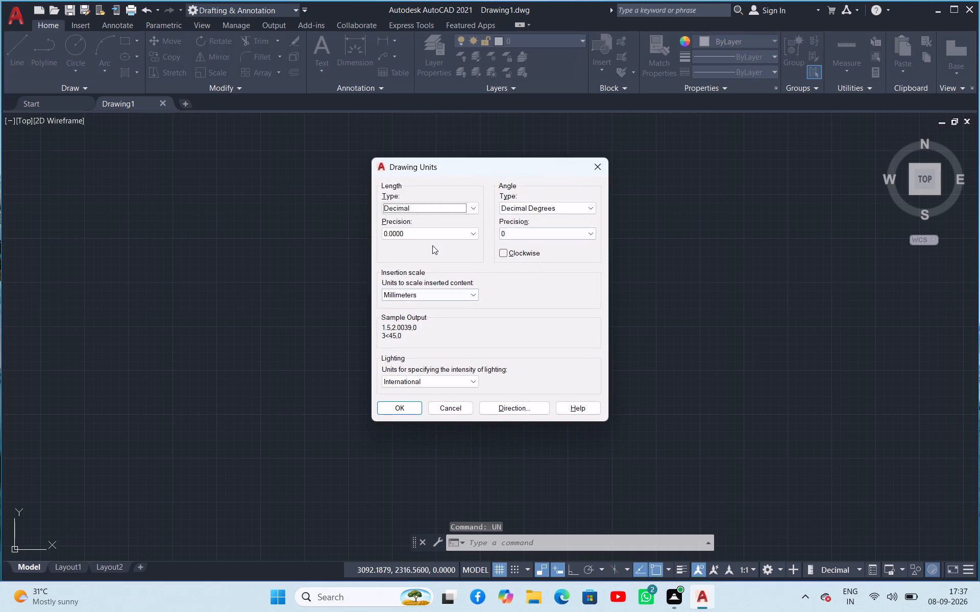
{"action": "left_click", "coordinate": [427, 236]}
{"action": "left_click", "coordinate": [422, 256]}
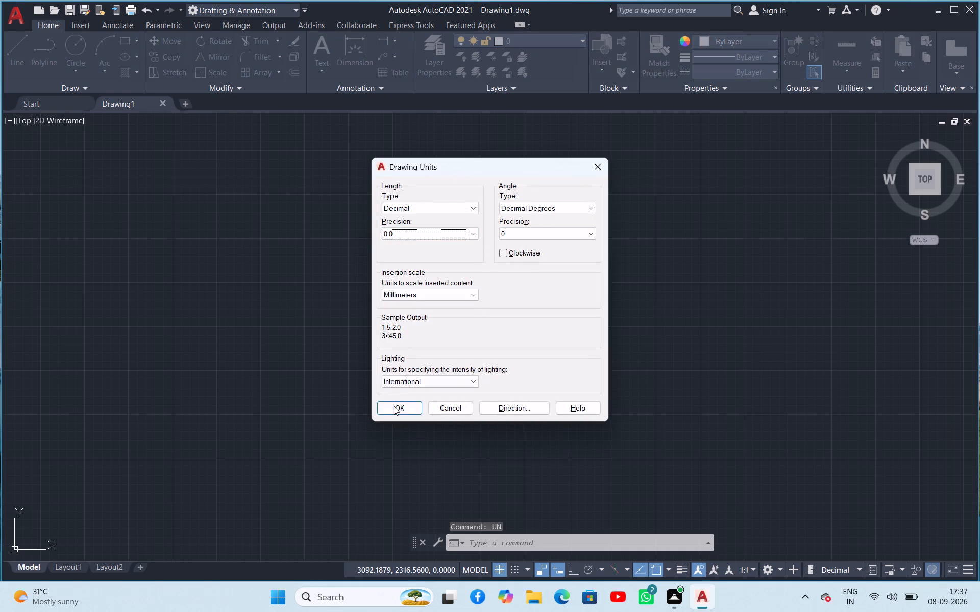
{"action": "left_click", "coordinate": [394, 406]}
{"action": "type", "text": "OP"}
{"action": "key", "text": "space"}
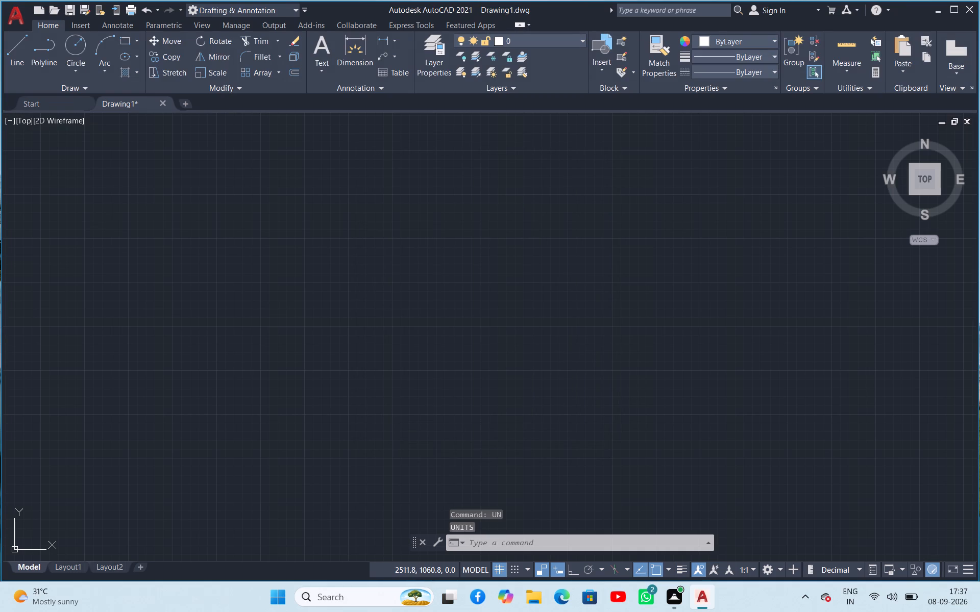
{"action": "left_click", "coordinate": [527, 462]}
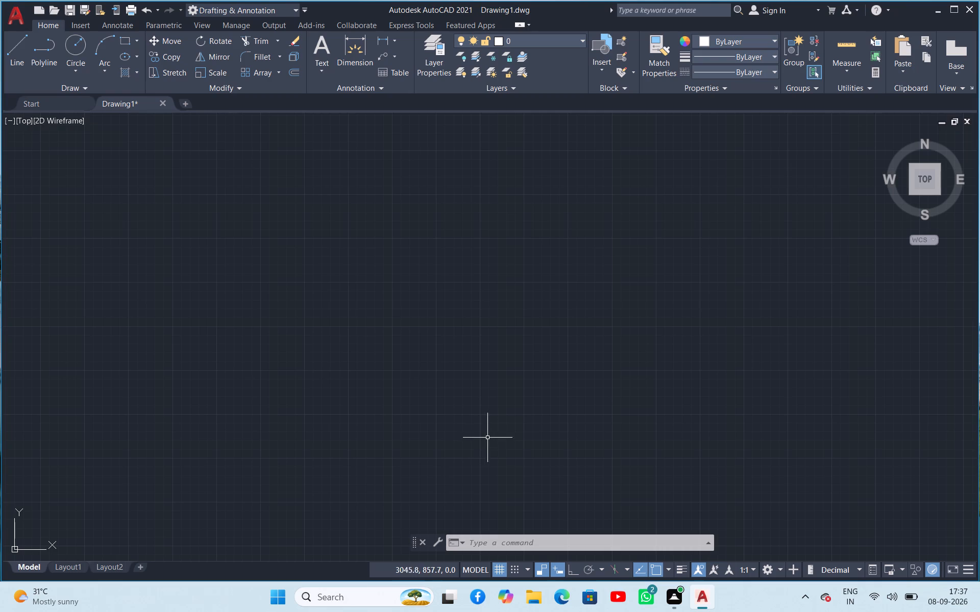
Draw a vertical and a horizontal construction line crossing near the middle of the drawing area, with Ortho mode on.
{"action": "key", "text": "x"}
{"action": "type", "text": "L"}
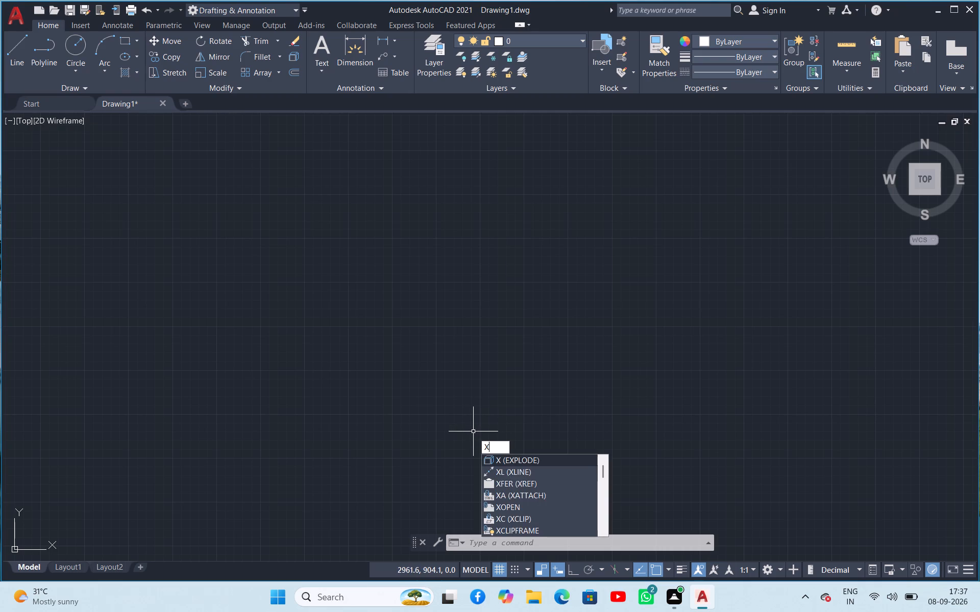
{"action": "key", "text": "space"}
{"action": "left_click", "coordinate": [470, 327]}
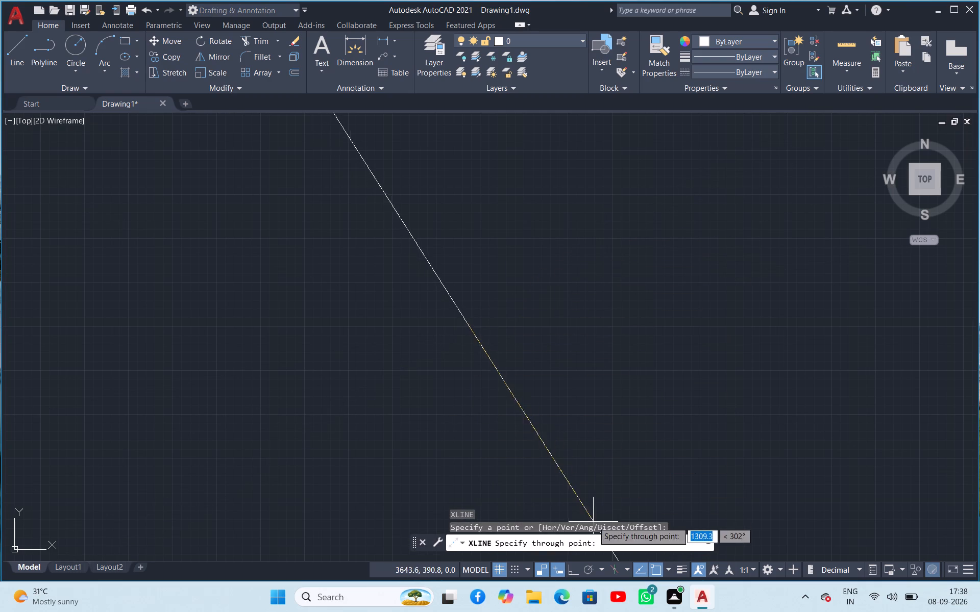
{"action": "left_click", "coordinate": [573, 570]}
{"action": "left_click_drag", "start_coordinate": [544, 495], "coordinate": [545, 489]}
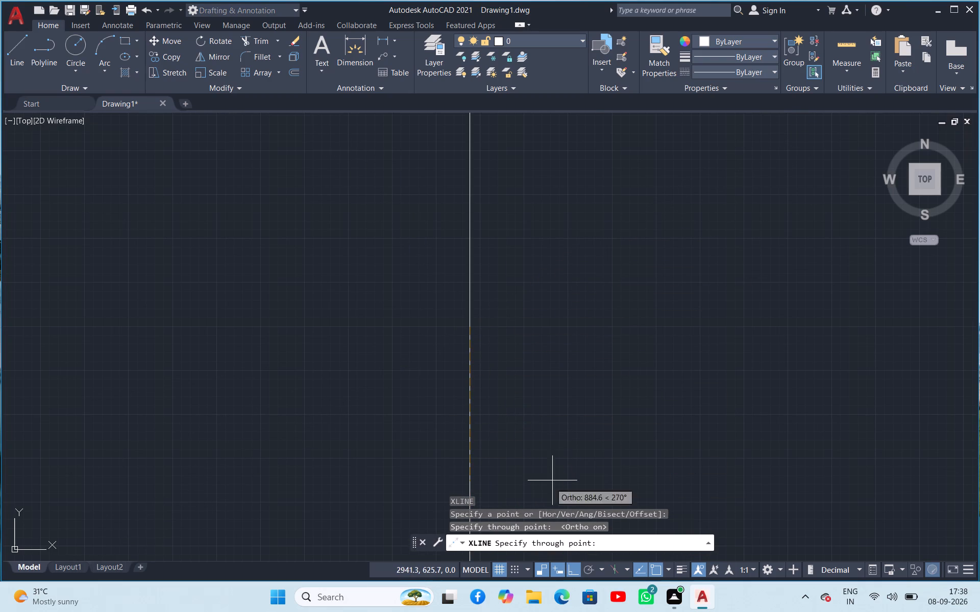
{"action": "left_click", "coordinate": [670, 367]}
{"action": "key", "text": "Escape"}
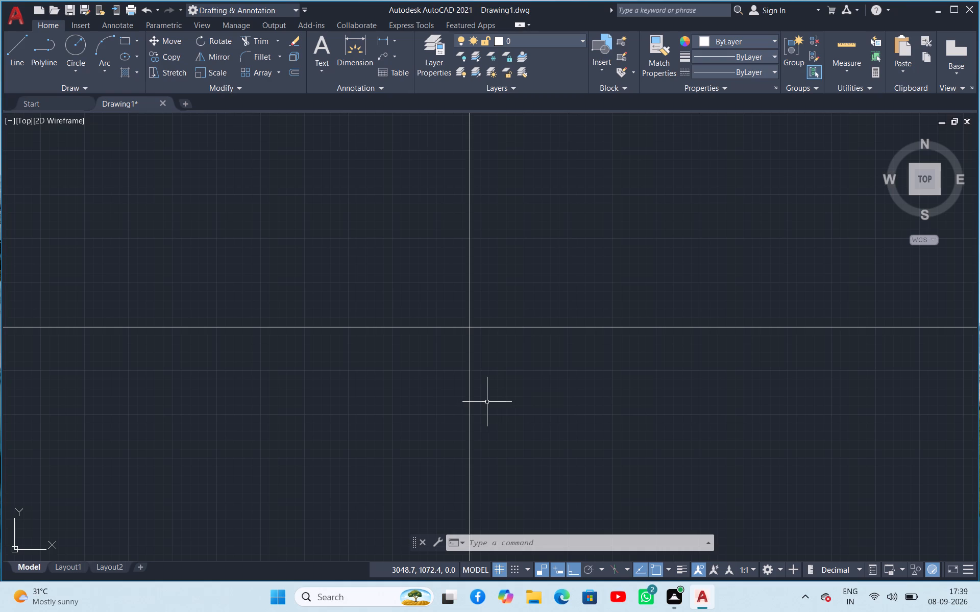
Draw a circle of radius 27.5 centred on the construction lines' intersection.
{"action": "left_click", "coordinate": [63, 38]}
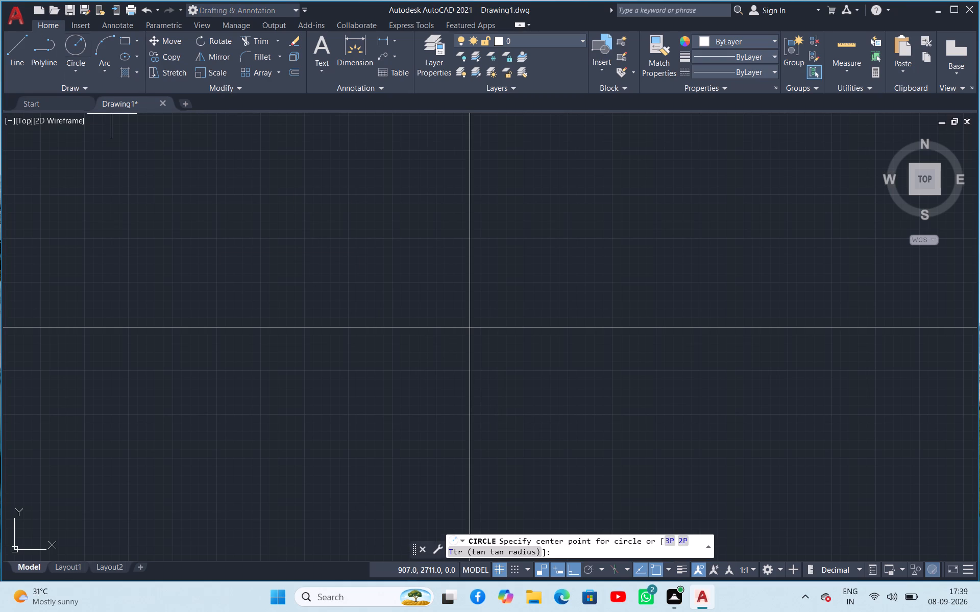
{"action": "left_click", "coordinate": [470, 326]}
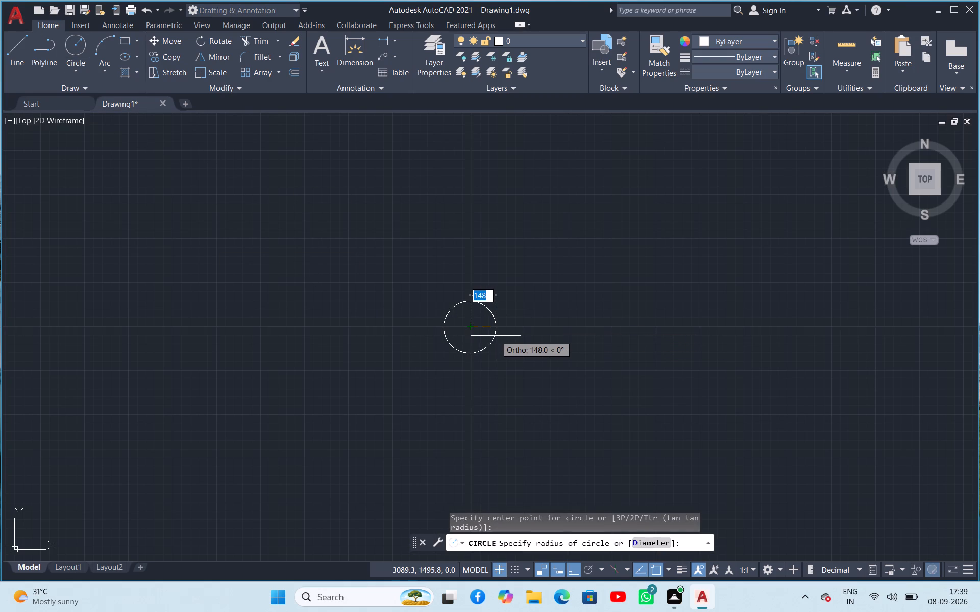
{"action": "key", "text": "2"}
{"action": "type", "text": "7.5"}
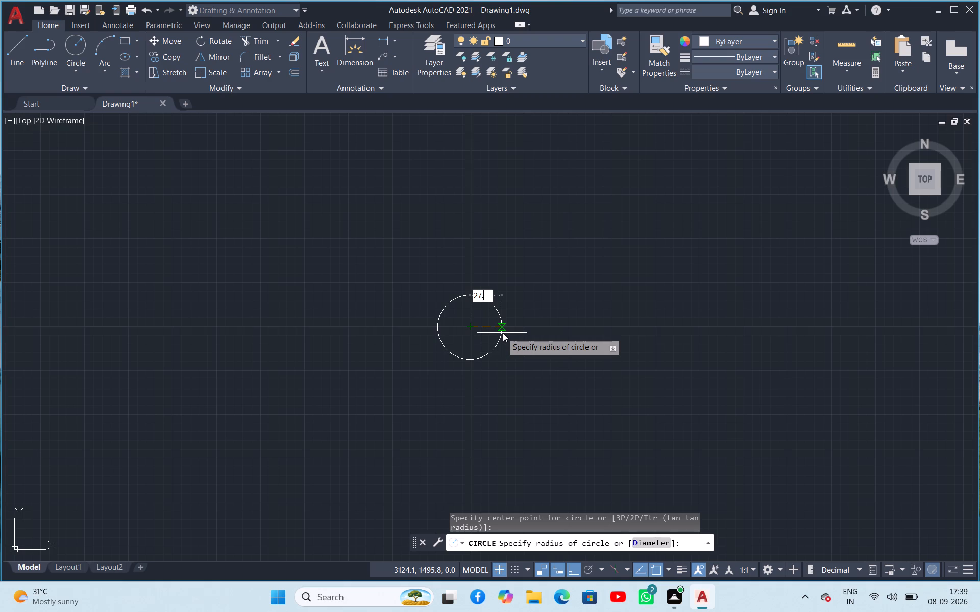
{"action": "key", "text": "Return"}
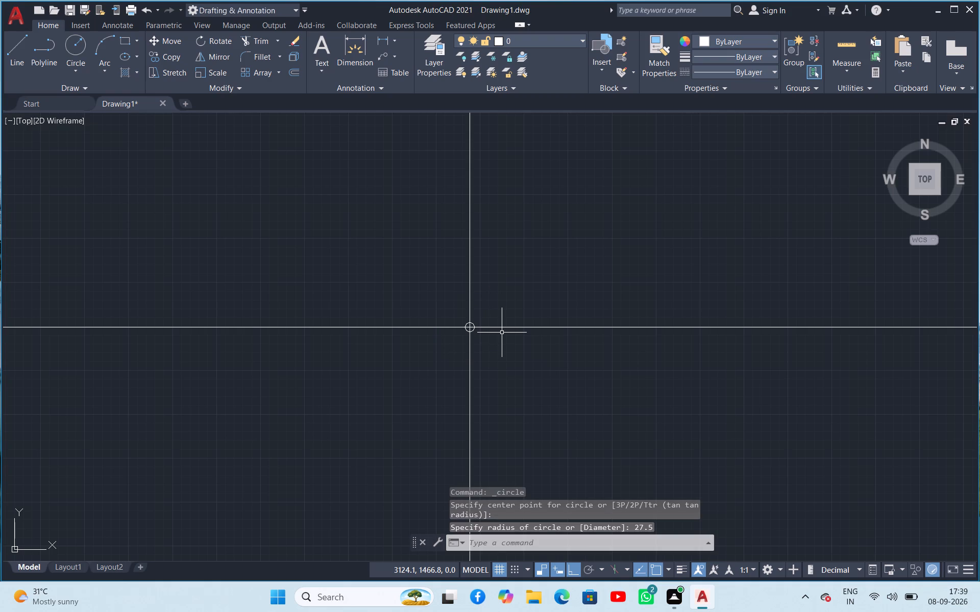
Draw a concentric circle of radius 45 around the 27.5 radius circle.
{"action": "scroll", "coordinate": [493, 355], "scroll_direction": "up", "scroll_amount": 4}
{"action": "scroll", "coordinate": [463, 202], "scroll_direction": "up", "scroll_amount": 1}
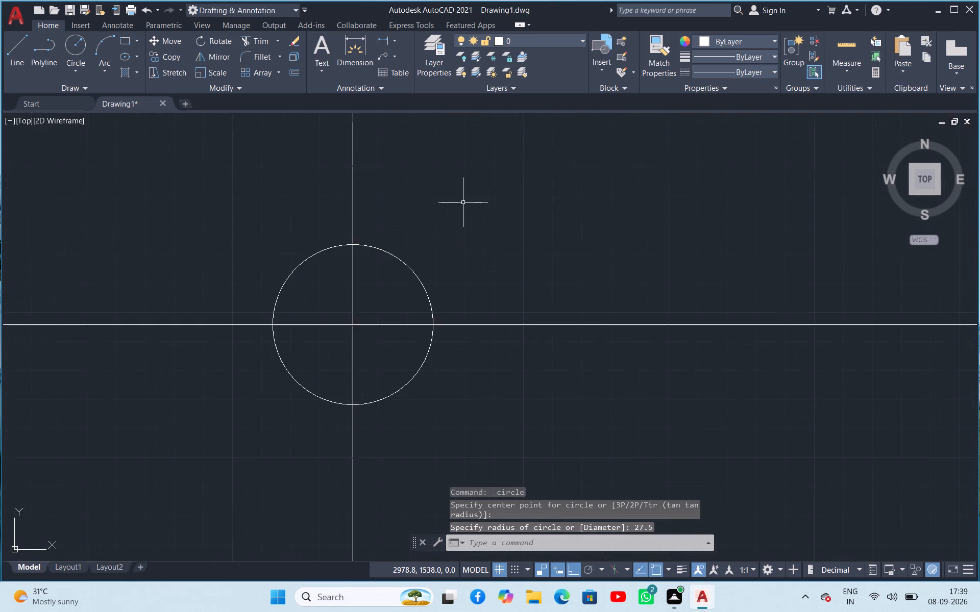
{"action": "scroll", "coordinate": [463, 202], "scroll_direction": "up", "scroll_amount": 1}
{"action": "scroll", "coordinate": [465, 193], "scroll_direction": "down", "scroll_amount": 1}
{"action": "middle_click_drag", "start_coordinate": [452, 183], "coordinate": [510, 260]}
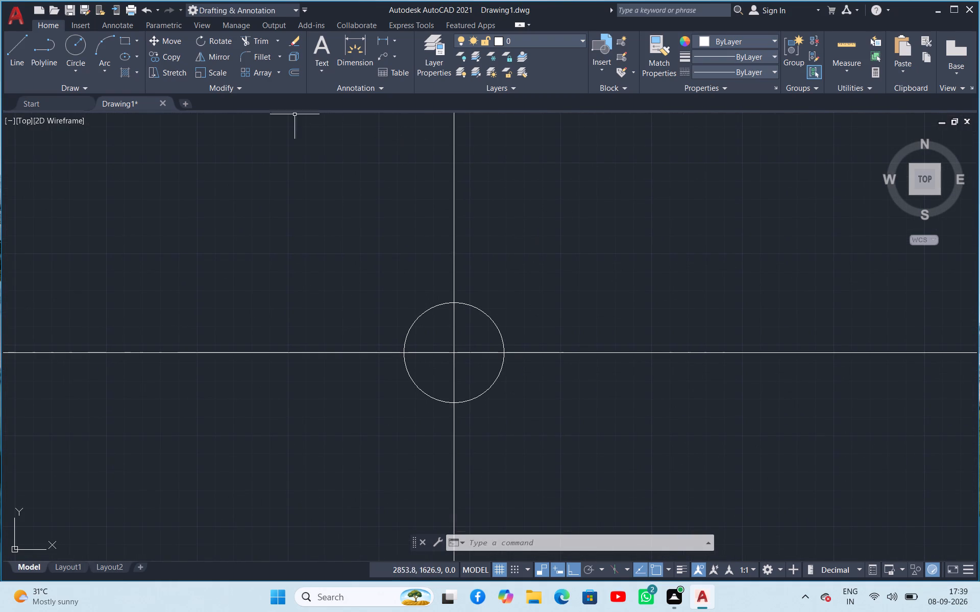
{"action": "left_click", "coordinate": [79, 46]}
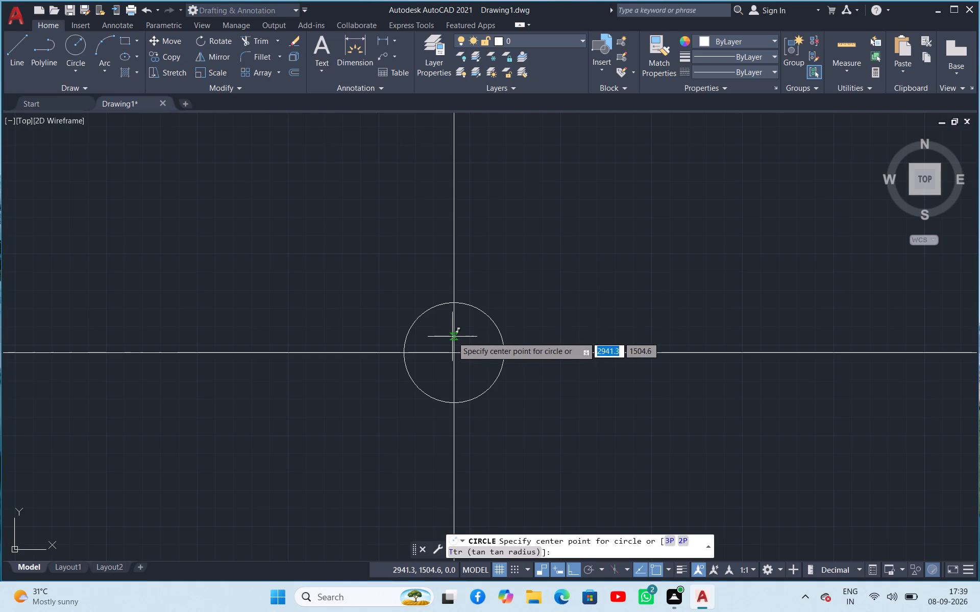
{"action": "left_click", "coordinate": [451, 356]}
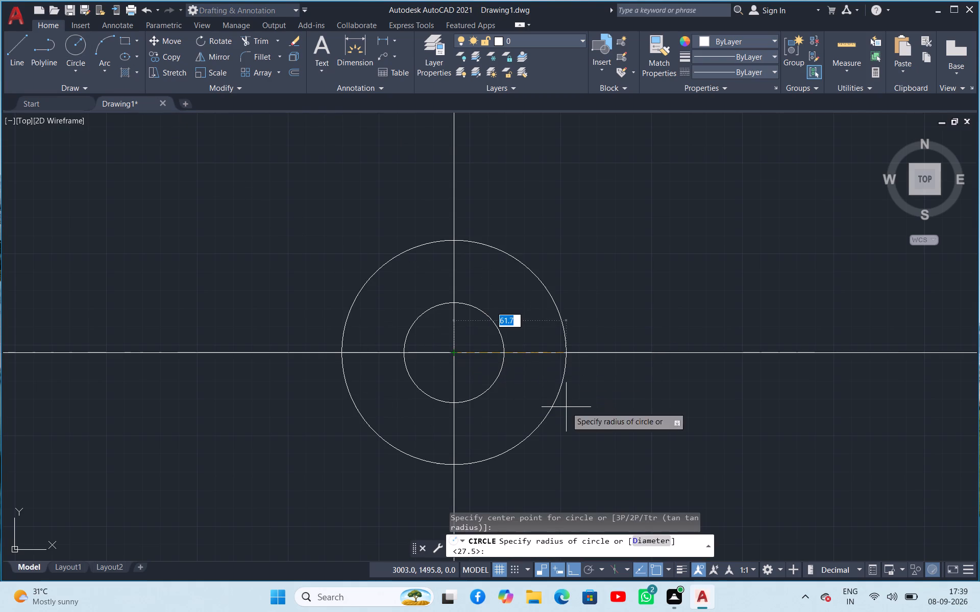
{"action": "type", "text": "45"}
{"action": "key", "text": "Return"}
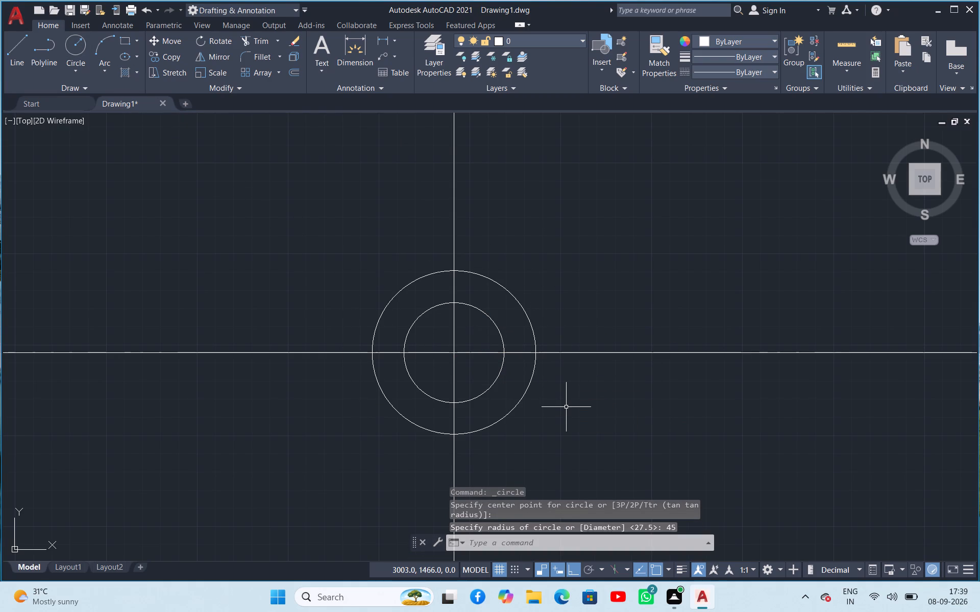
{"action": "key", "text": "Escape"}
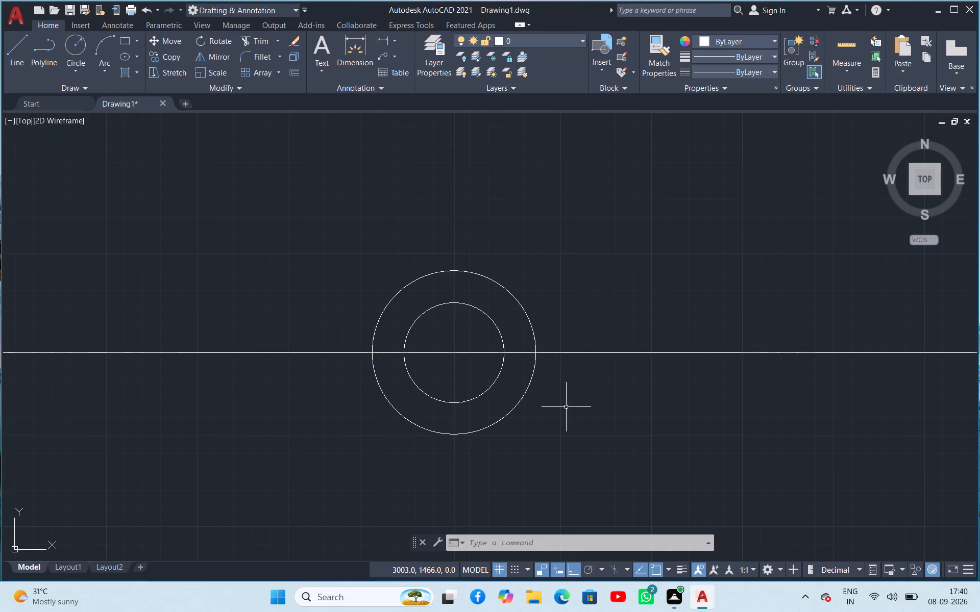
Draw a line about 79 mm long from the circles' centre up and to the right at 60° to the horizontal.
{"action": "left_click", "coordinate": [18, 58]}
{"action": "left_click_drag", "start_coordinate": [453, 356], "coordinate": [469, 355]}
{"action": "key", "text": "Tab"}
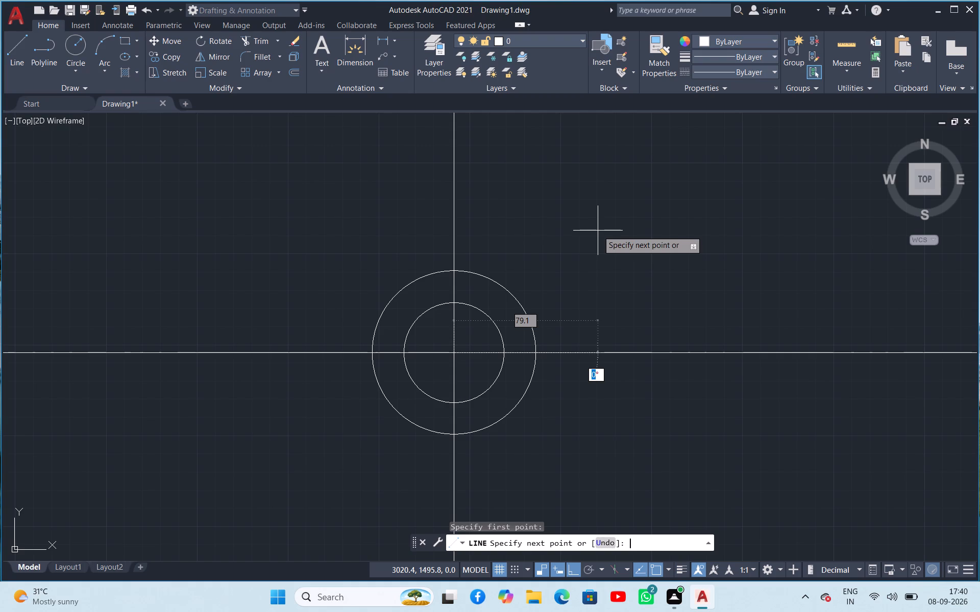
{"action": "type", "text": "60"}
{"action": "key", "text": "Return"}
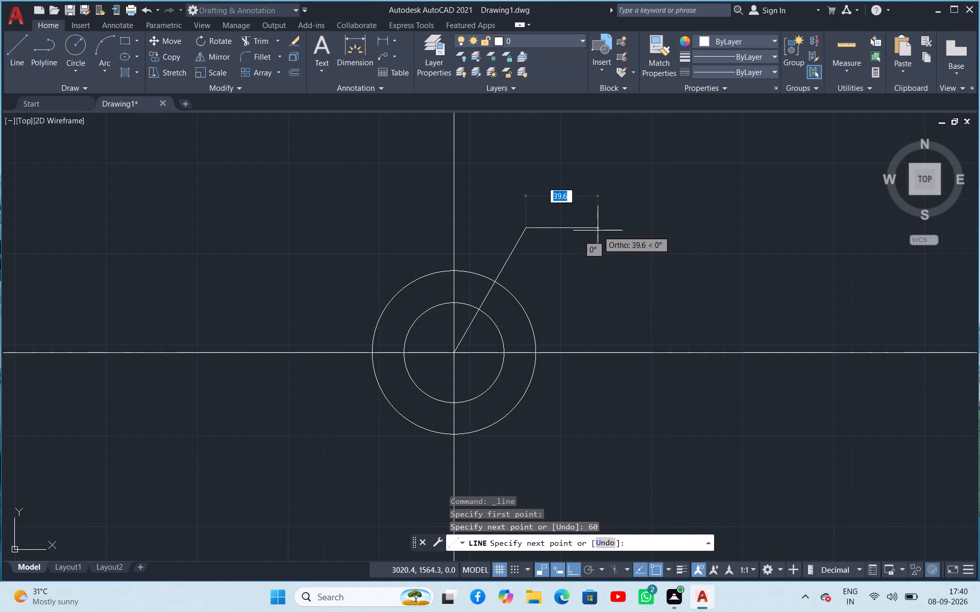
{"action": "key", "text": "Escape"}
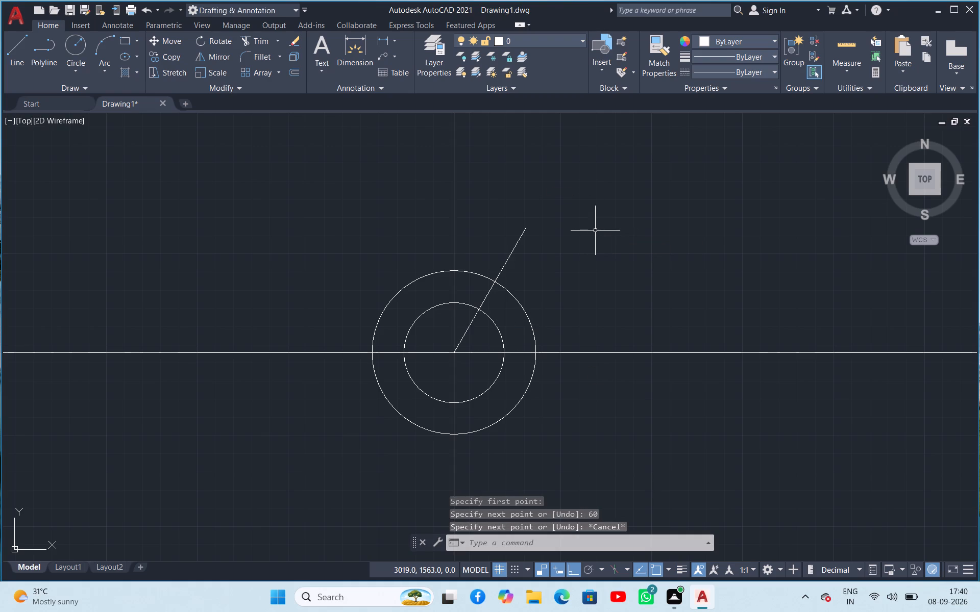
Mirror the 60° line about the vertical centre line, keeping the original.
{"action": "left_click", "coordinate": [516, 243]}
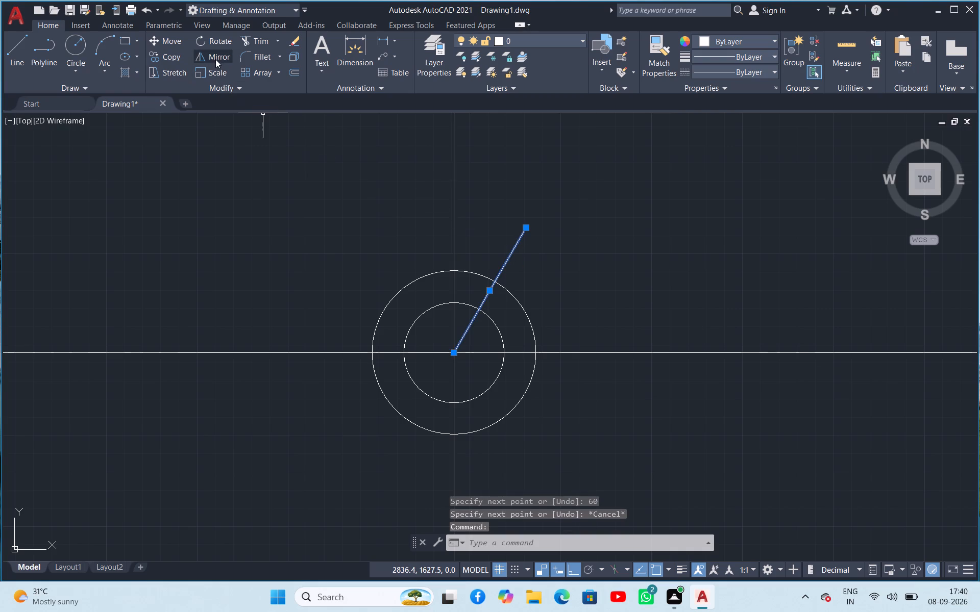
{"action": "left_click", "coordinate": [215, 59]}
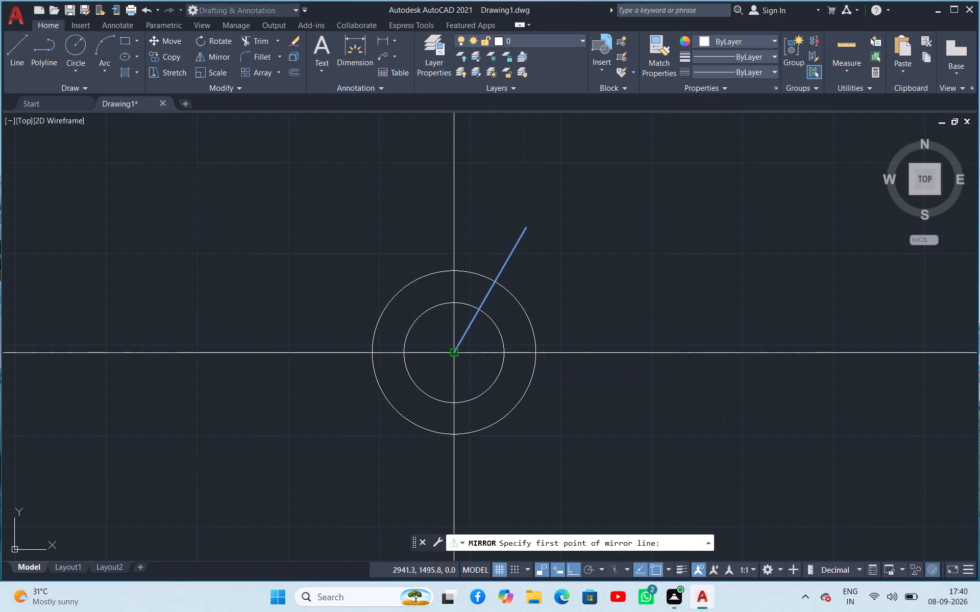
{"action": "left_click", "coordinate": [452, 351]}
{"action": "left_click", "coordinate": [452, 304]}
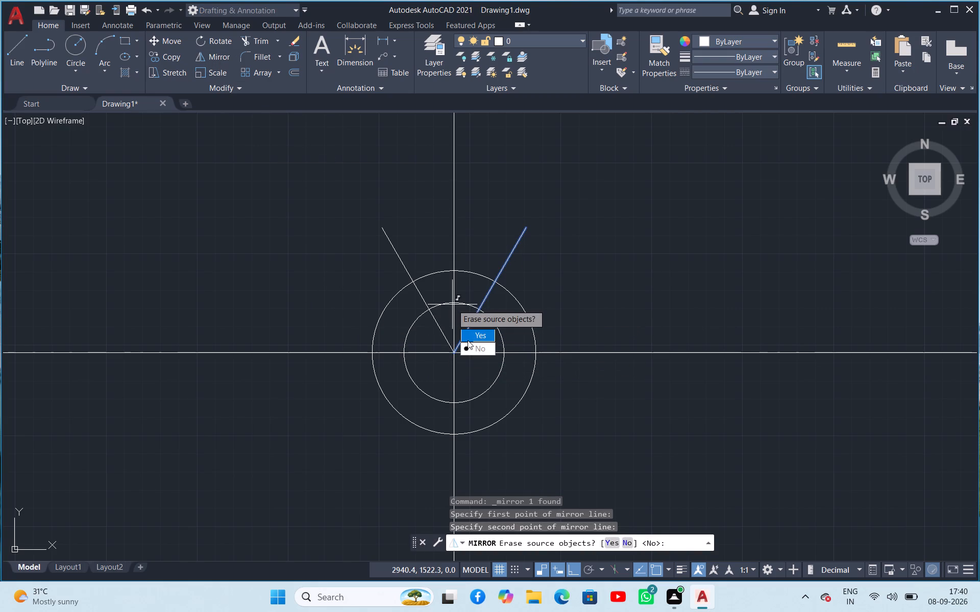
{"action": "left_click_drag", "start_coordinate": [466, 344], "coordinate": [452, 305]}
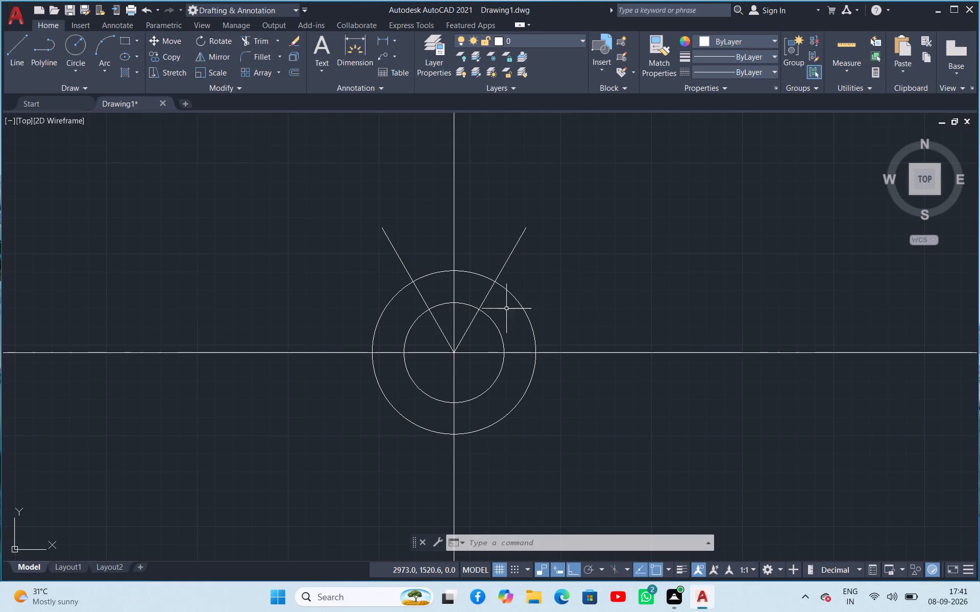
Mirror both inclined lines about the horizontal centre line, keeping the originals.
{"action": "left_click", "coordinate": [473, 323]}
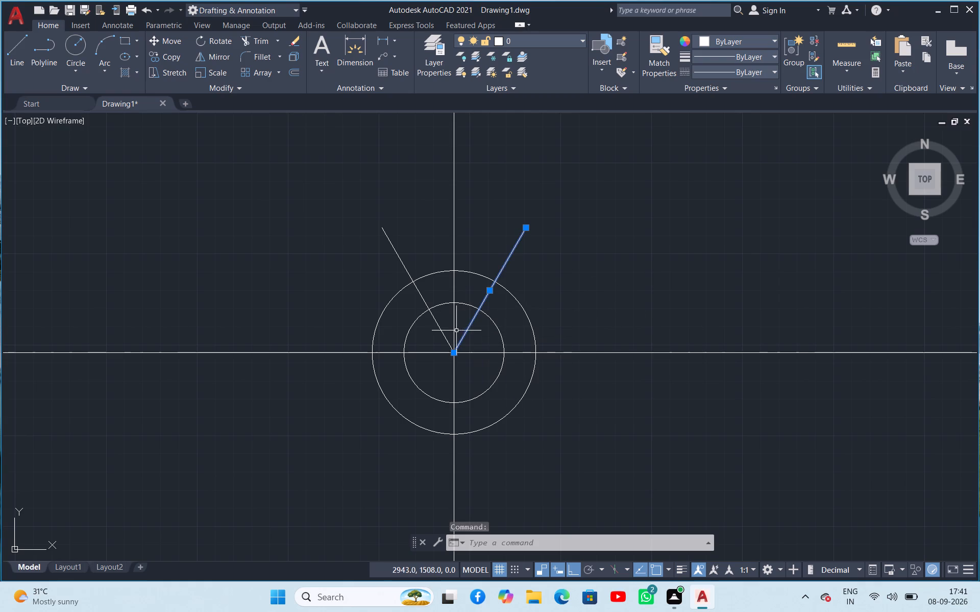
{"action": "left_click", "coordinate": [441, 326]}
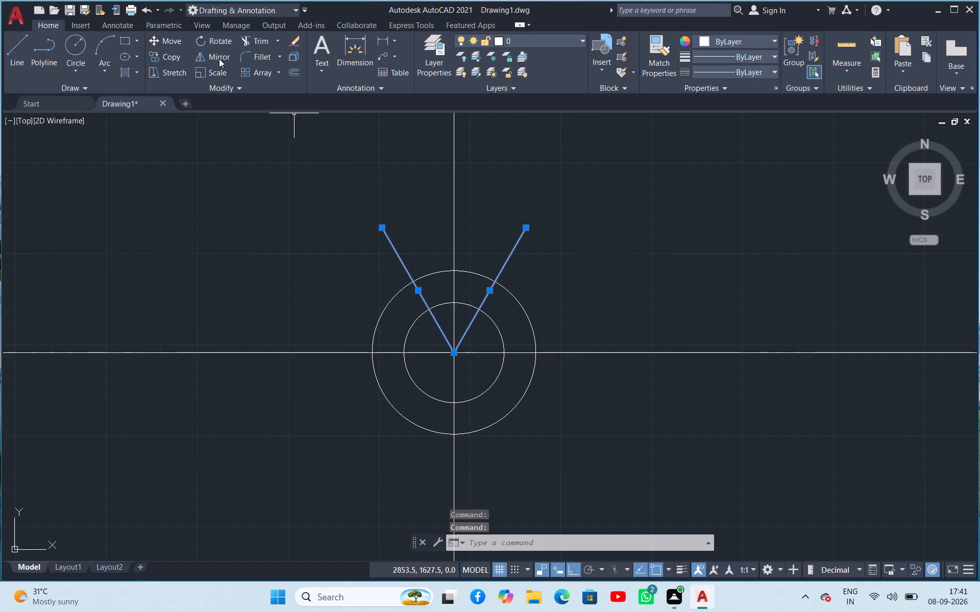
{"action": "left_click", "coordinate": [219, 58]}
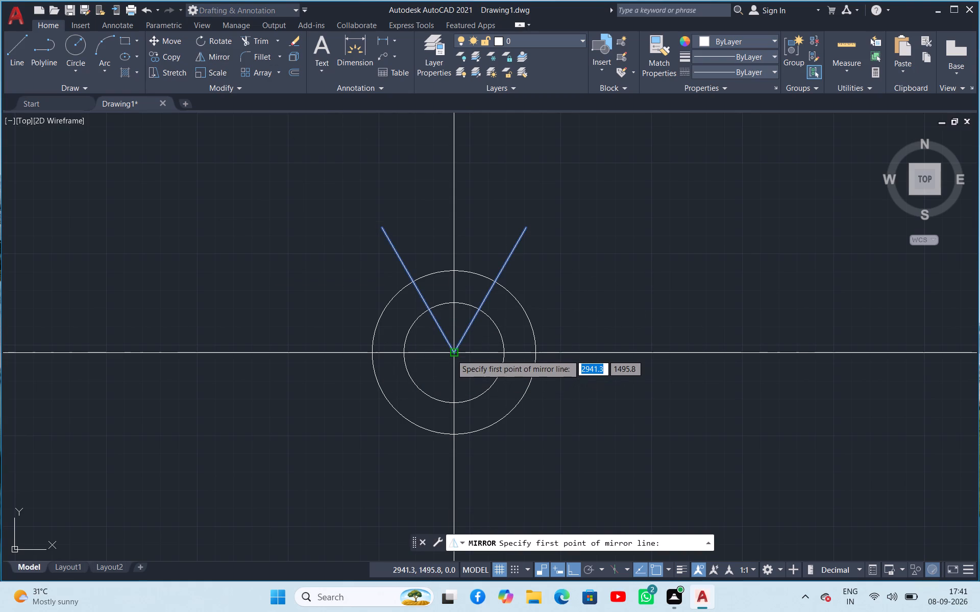
{"action": "left_click", "coordinate": [451, 354]}
{"action": "left_click", "coordinate": [503, 353]}
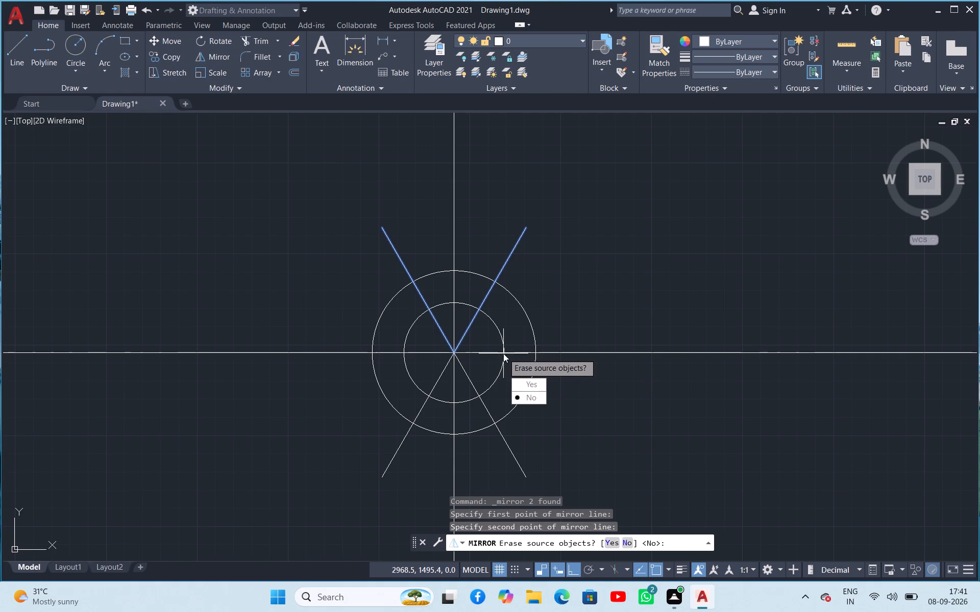
{"action": "left_click_drag", "start_coordinate": [526, 398], "coordinate": [503, 353]}
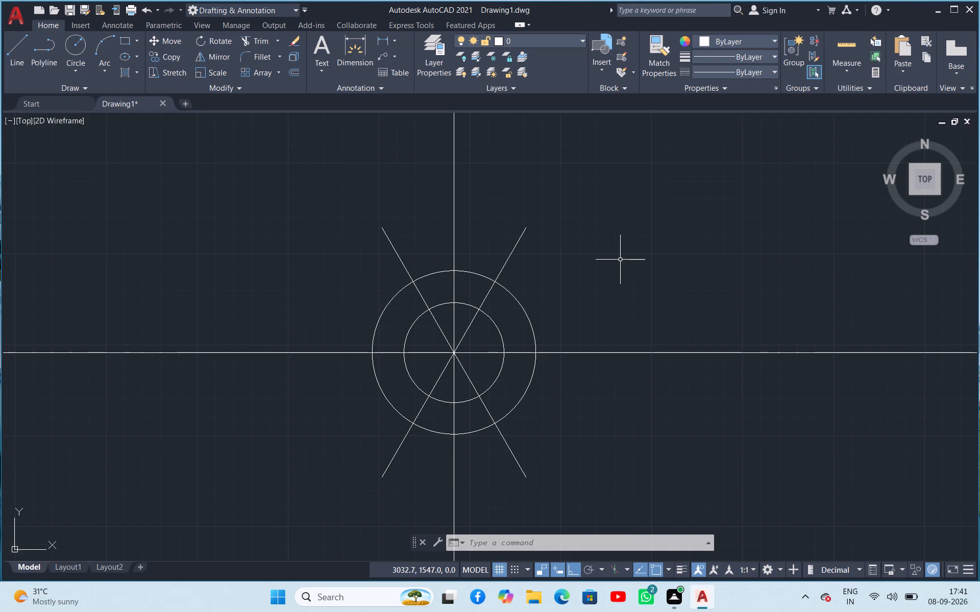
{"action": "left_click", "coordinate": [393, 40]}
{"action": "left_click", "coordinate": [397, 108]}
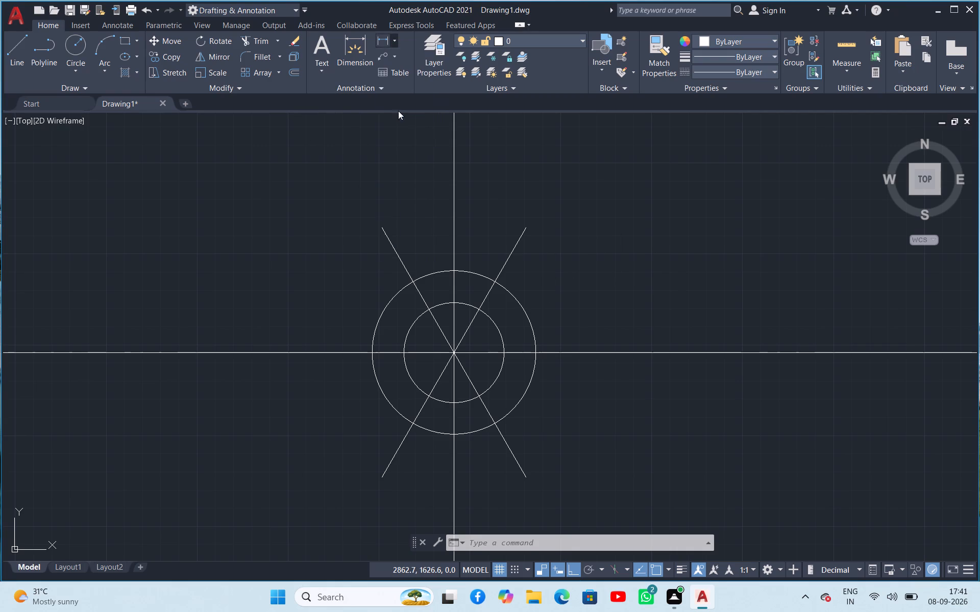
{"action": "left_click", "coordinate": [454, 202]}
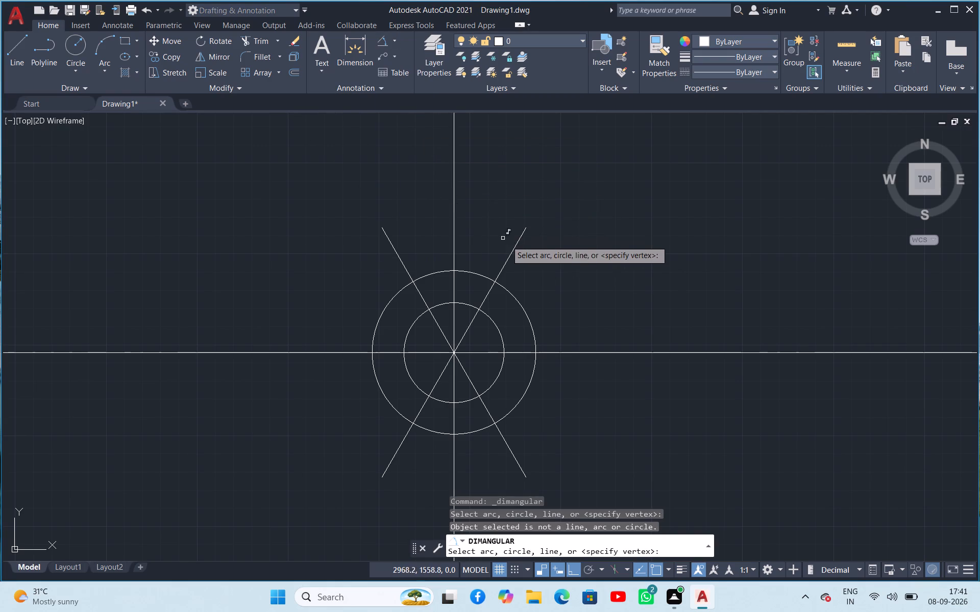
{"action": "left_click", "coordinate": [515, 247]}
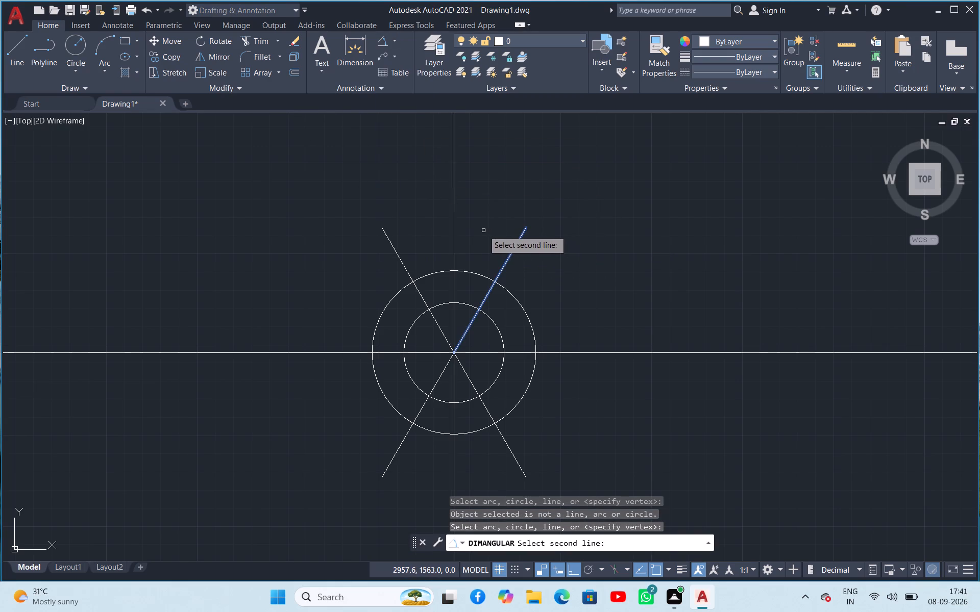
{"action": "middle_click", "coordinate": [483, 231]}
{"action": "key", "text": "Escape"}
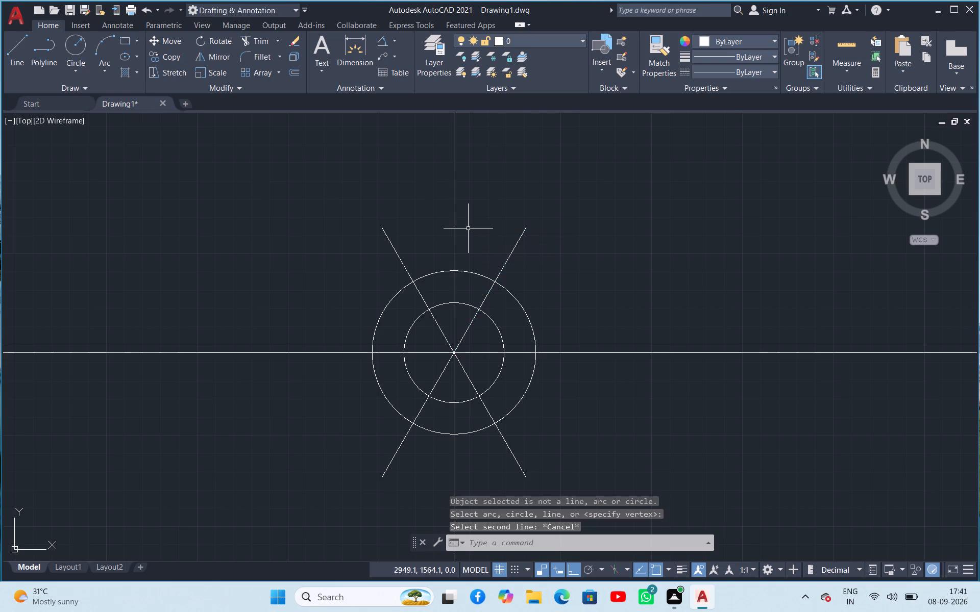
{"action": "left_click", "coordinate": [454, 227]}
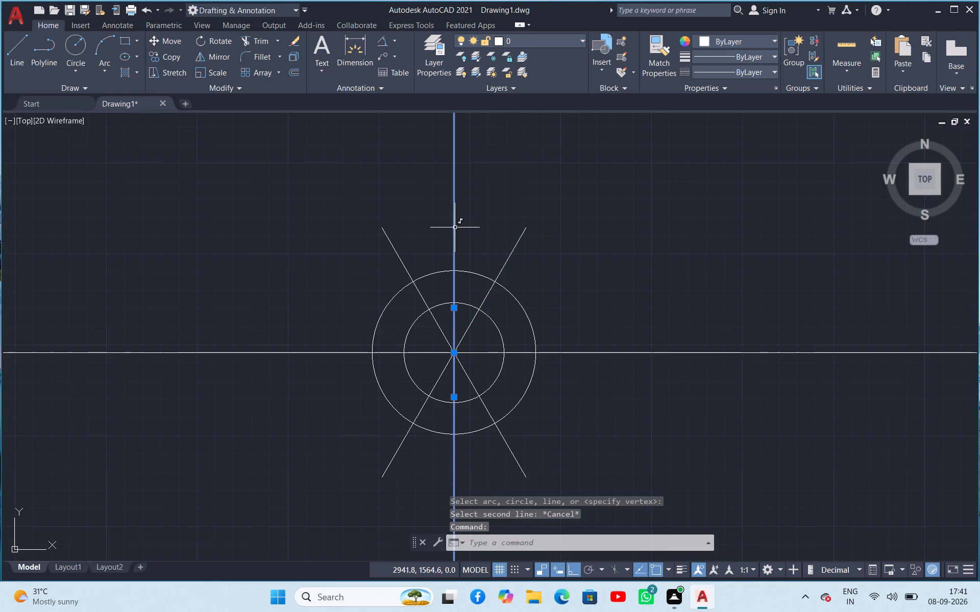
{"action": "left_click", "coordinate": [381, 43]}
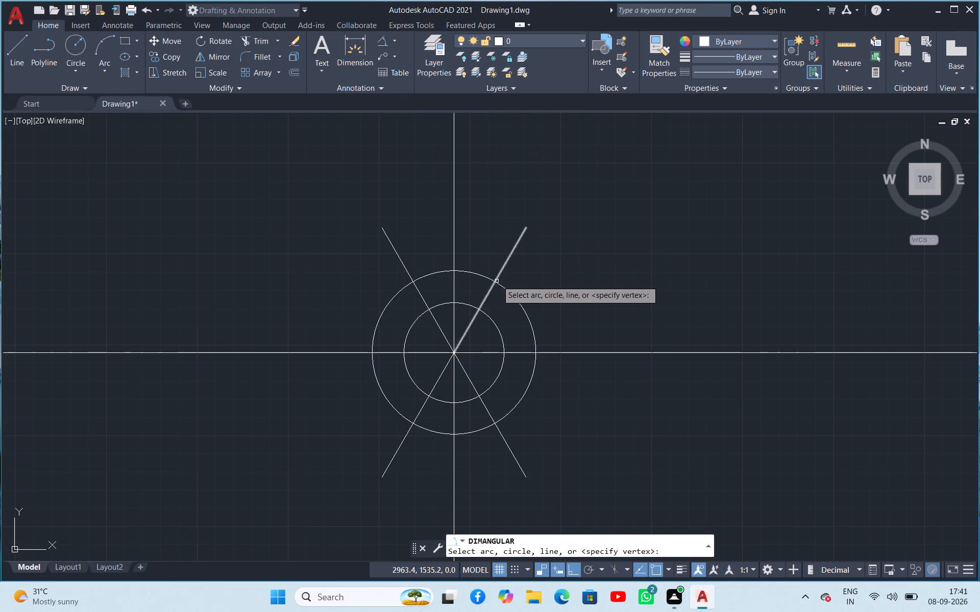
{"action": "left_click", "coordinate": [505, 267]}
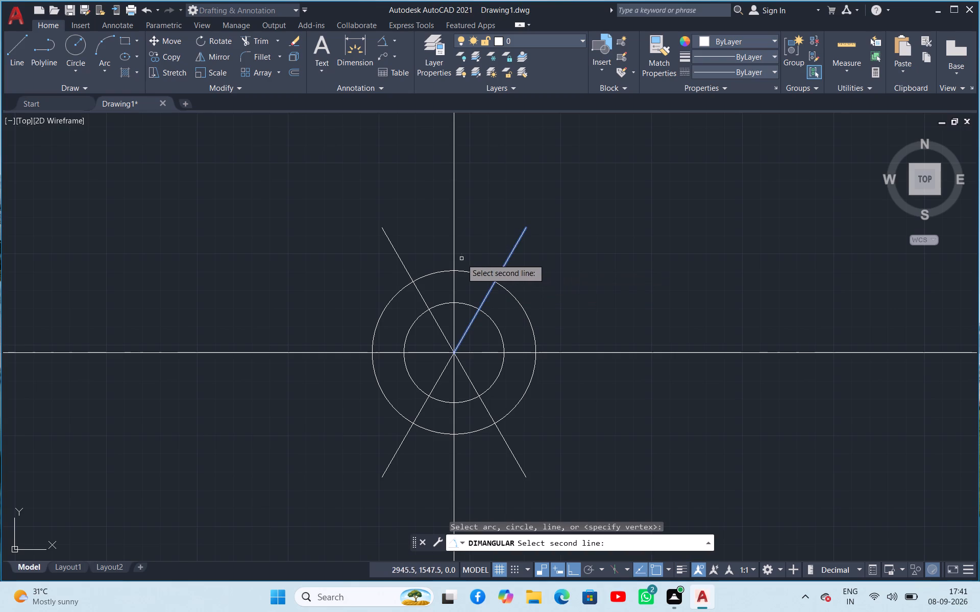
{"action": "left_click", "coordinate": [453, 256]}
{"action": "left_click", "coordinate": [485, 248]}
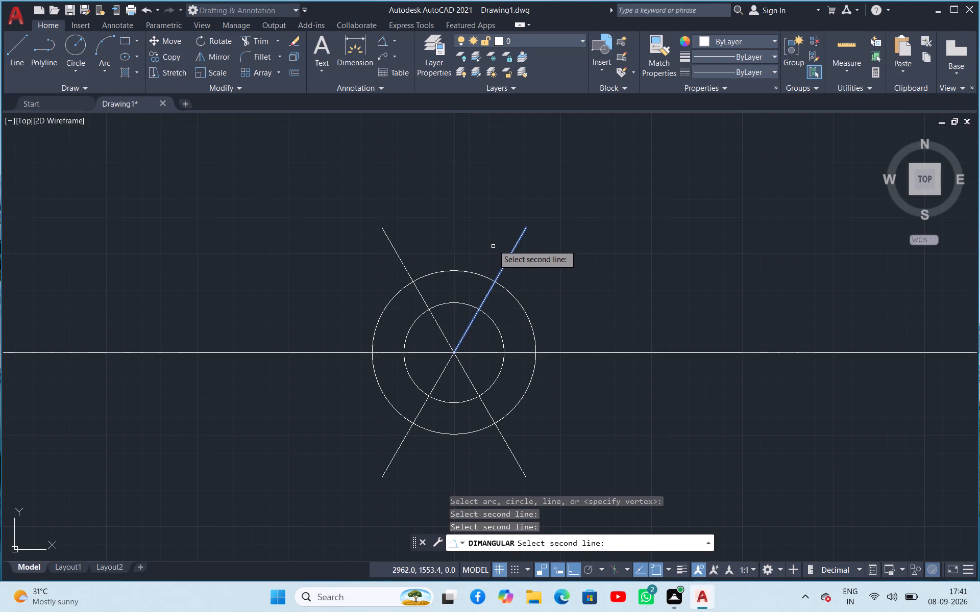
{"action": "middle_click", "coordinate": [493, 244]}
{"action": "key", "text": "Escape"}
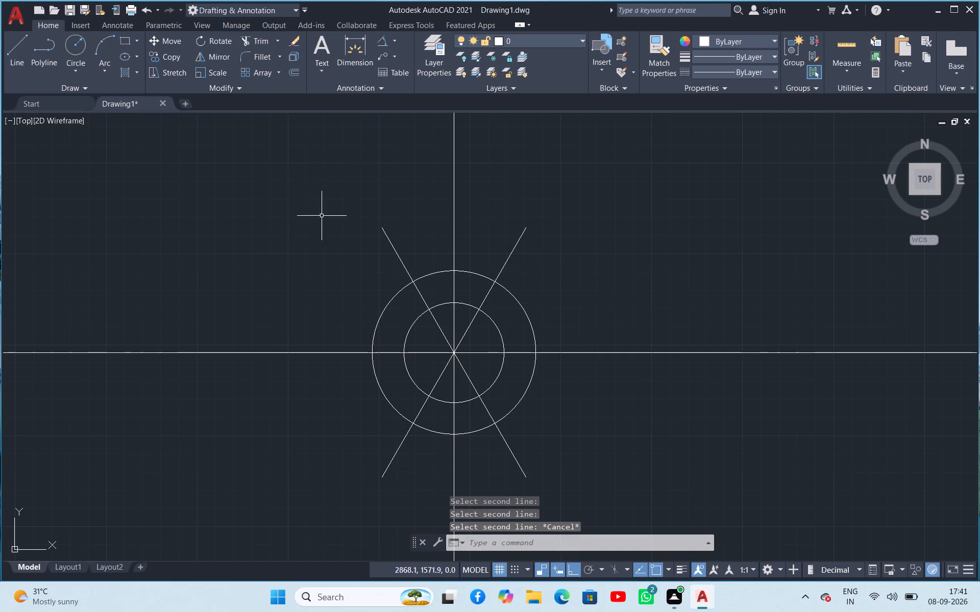
Trim the horizontal and vertical construction lines back to the radius 45 circle on all four sides.
{"action": "left_click", "coordinate": [255, 36]}
{"action": "left_click_drag", "start_coordinate": [305, 171], "coordinate": [727, 396]}
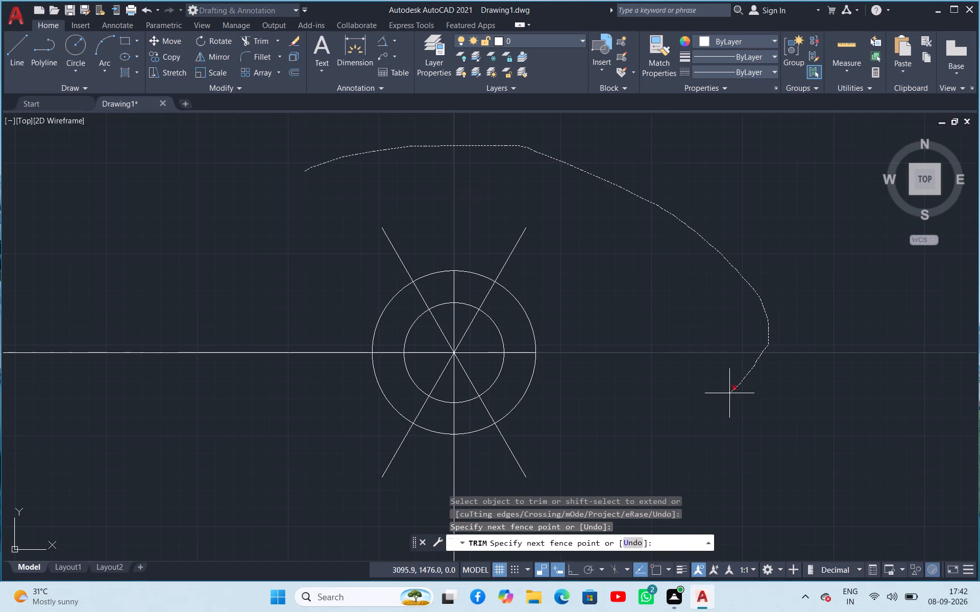
{"action": "left_click_drag", "start_coordinate": [727, 396], "coordinate": [276, 456]}
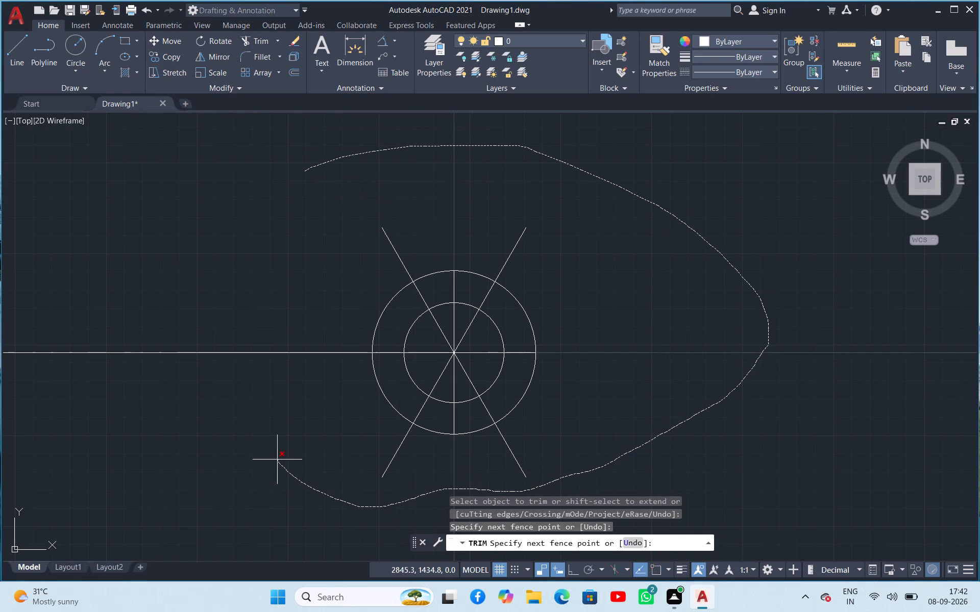
{"action": "left_click_drag", "start_coordinate": [276, 456], "coordinate": [250, 310]}
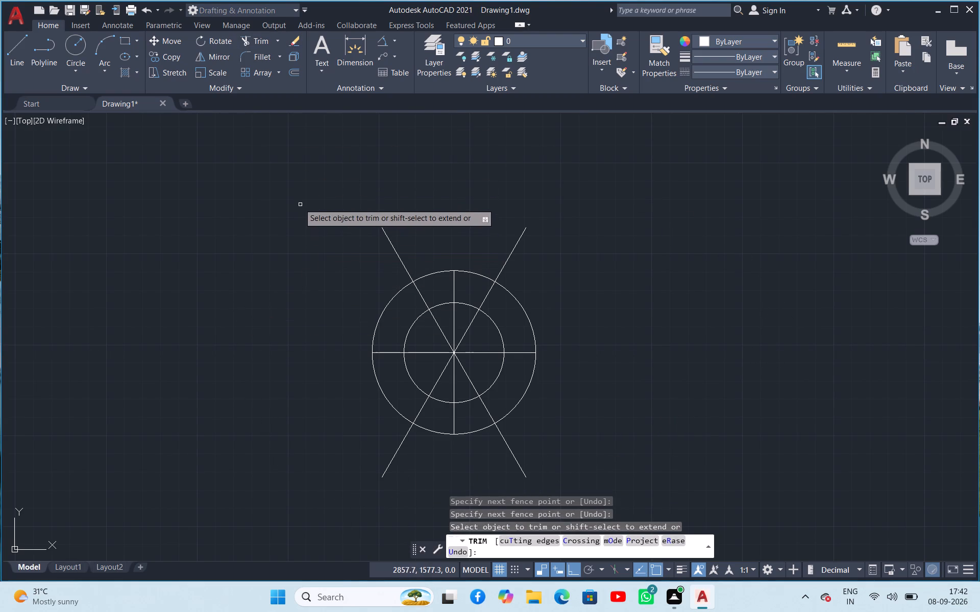
{"action": "right_click", "coordinate": [299, 203]}
{"action": "left_click", "coordinate": [310, 210]}
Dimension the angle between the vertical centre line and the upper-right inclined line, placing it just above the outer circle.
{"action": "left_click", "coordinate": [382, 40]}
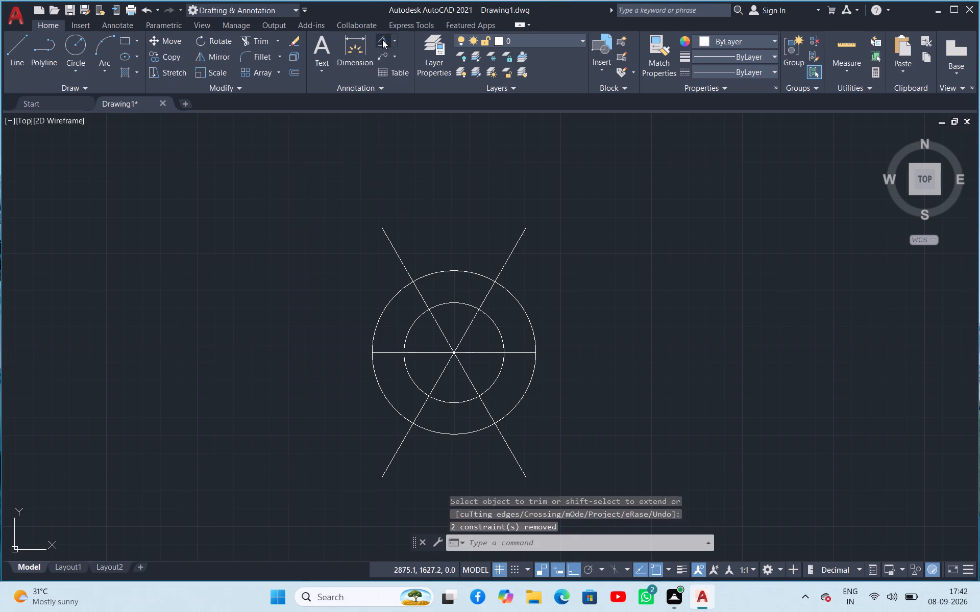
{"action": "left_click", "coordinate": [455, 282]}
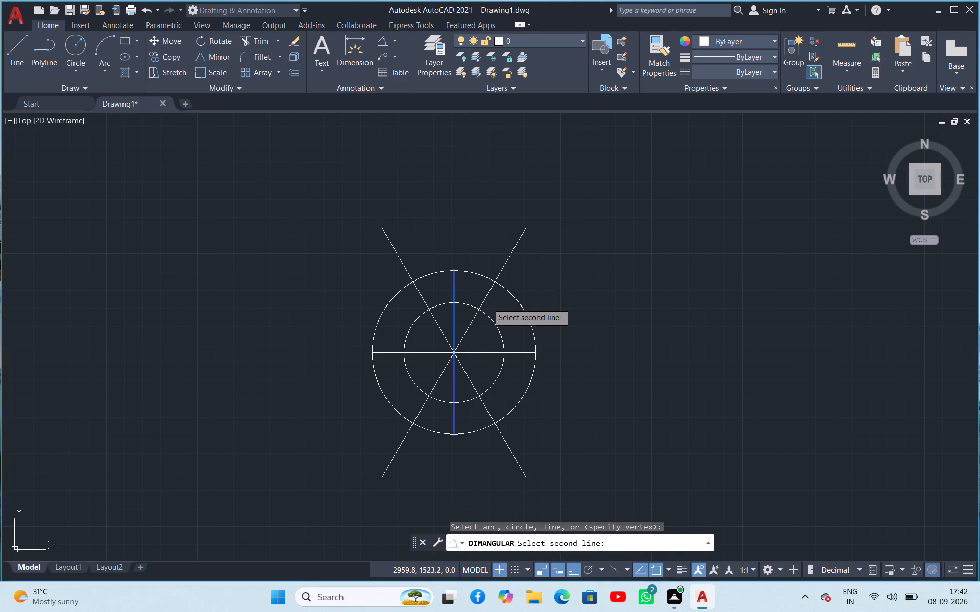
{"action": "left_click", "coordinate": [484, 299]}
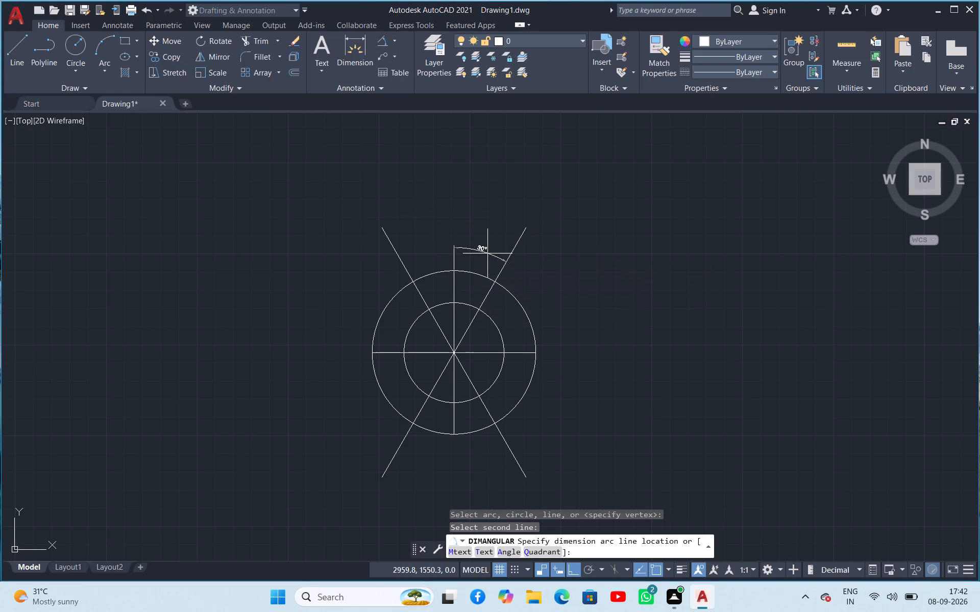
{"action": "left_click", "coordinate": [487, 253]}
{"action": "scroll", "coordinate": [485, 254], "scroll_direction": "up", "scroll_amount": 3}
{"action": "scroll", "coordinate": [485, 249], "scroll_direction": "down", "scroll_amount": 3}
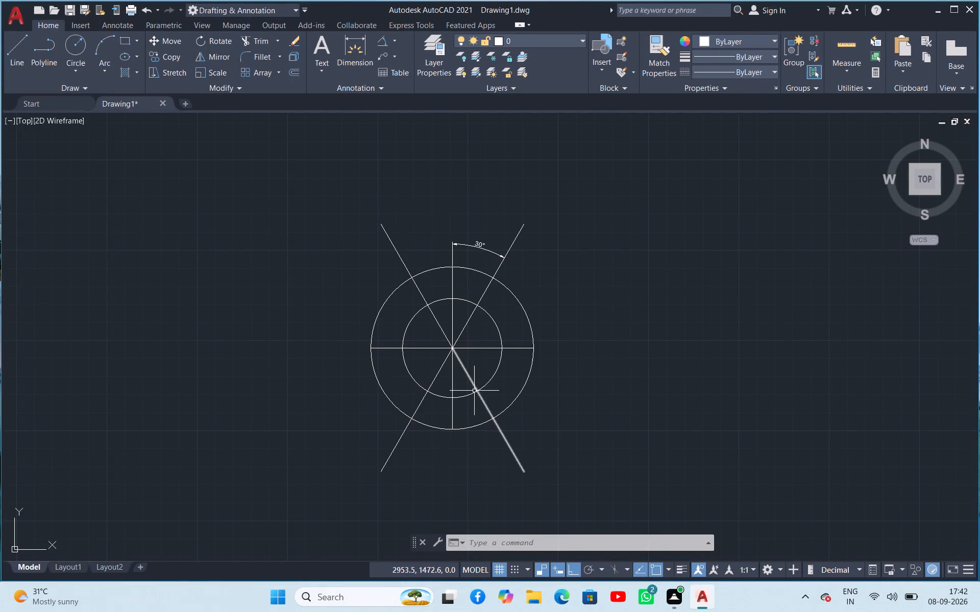
Delete the lower-right inclined line.
{"action": "left_click", "coordinate": [19, 52]}
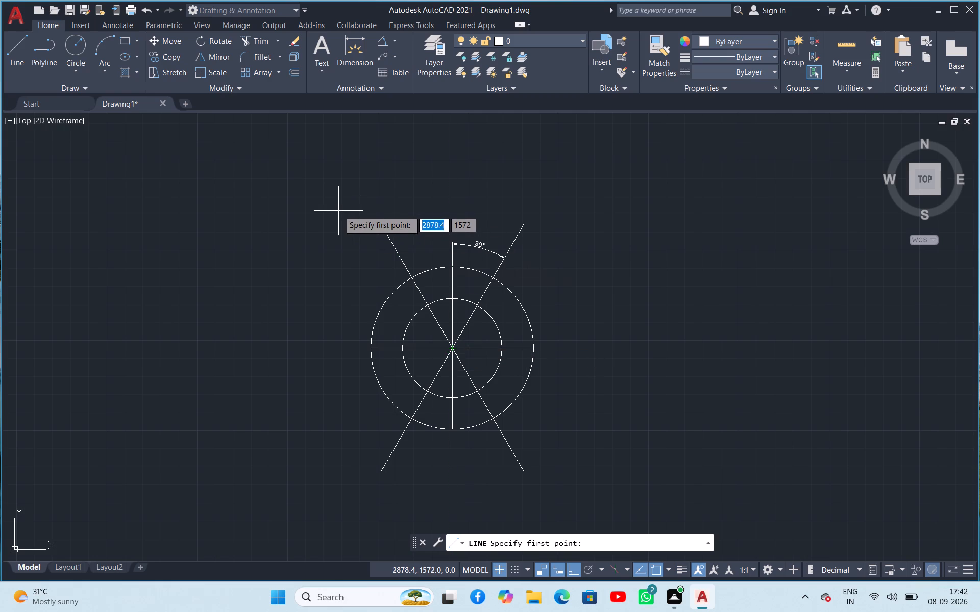
{"action": "key", "text": "Escape"}
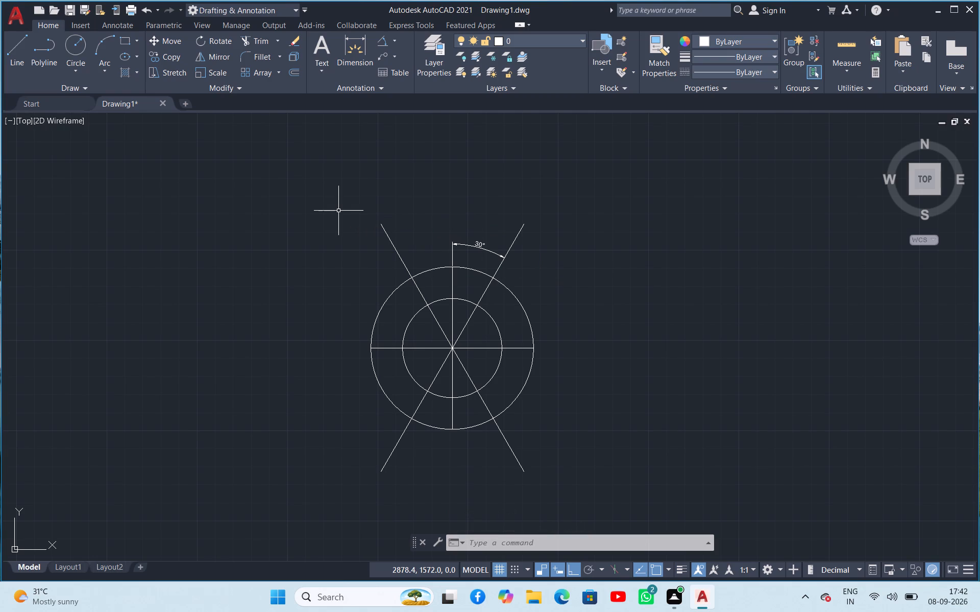
{"action": "left_click", "coordinate": [463, 370]}
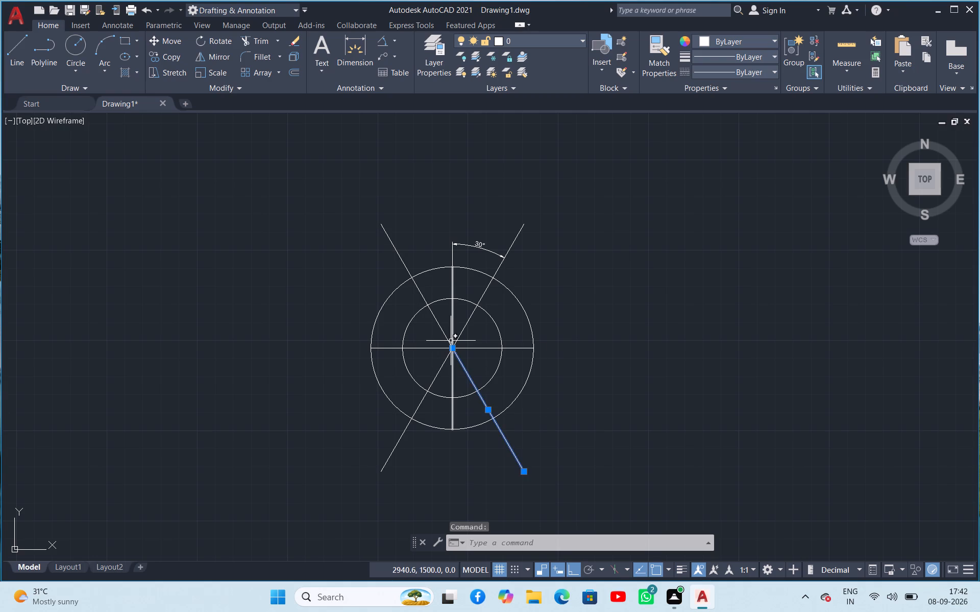
{"action": "key", "text": "Delete"}
Draw a line of length 60 from the circles' centre along the upper-right inclined line, entering 300 as its angle.
{"action": "left_click", "coordinate": [24, 46]}
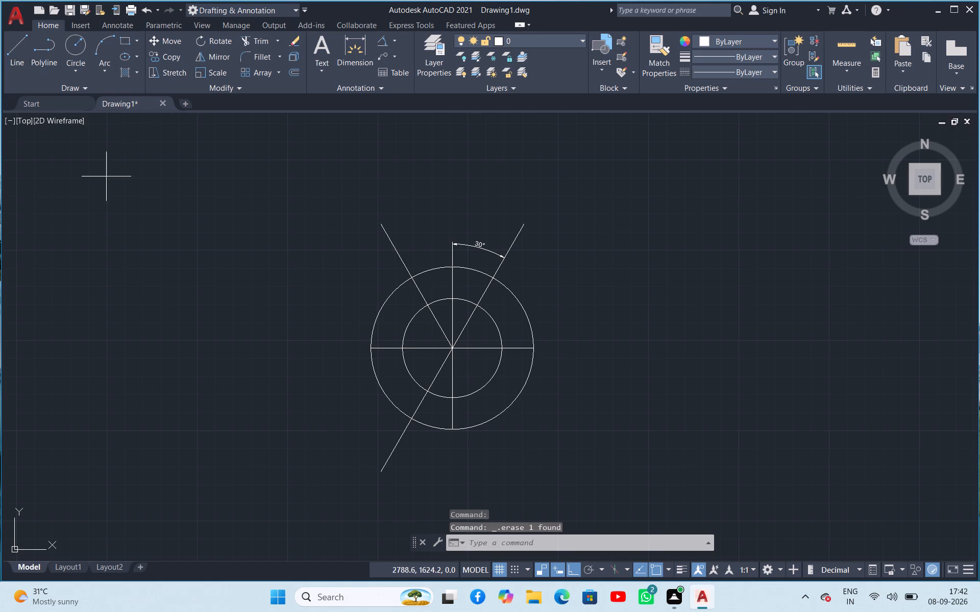
{"action": "left_click", "coordinate": [453, 350]}
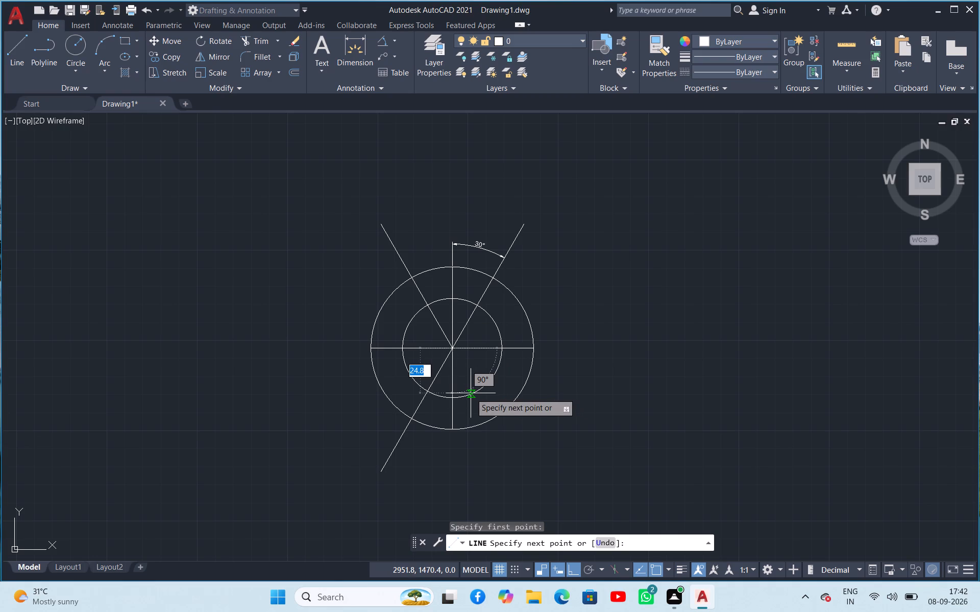
{"action": "type", "text": "60"}
{"action": "key", "text": "Tab"}
{"action": "type", "text": "300"}
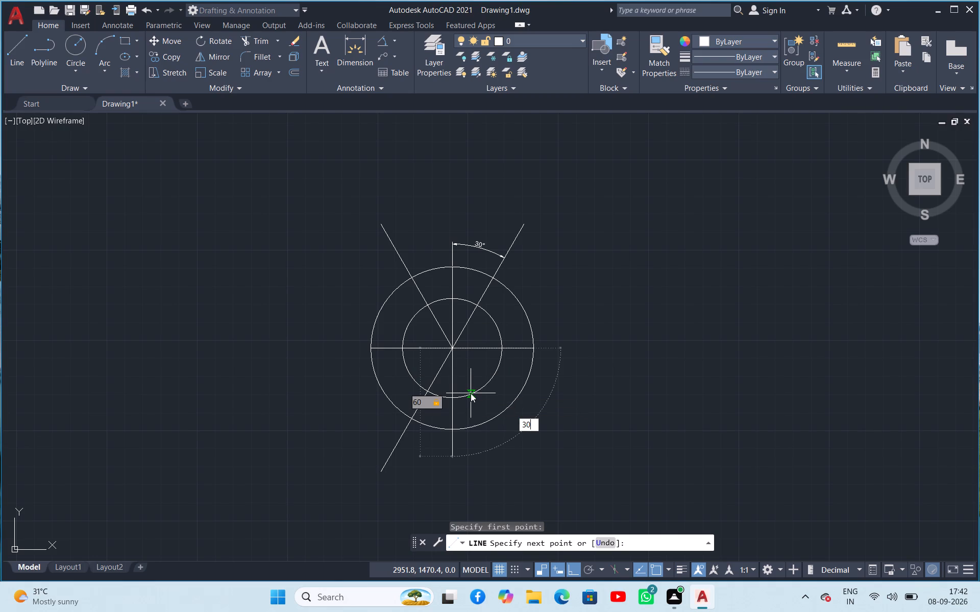
{"action": "key", "text": "Return"}
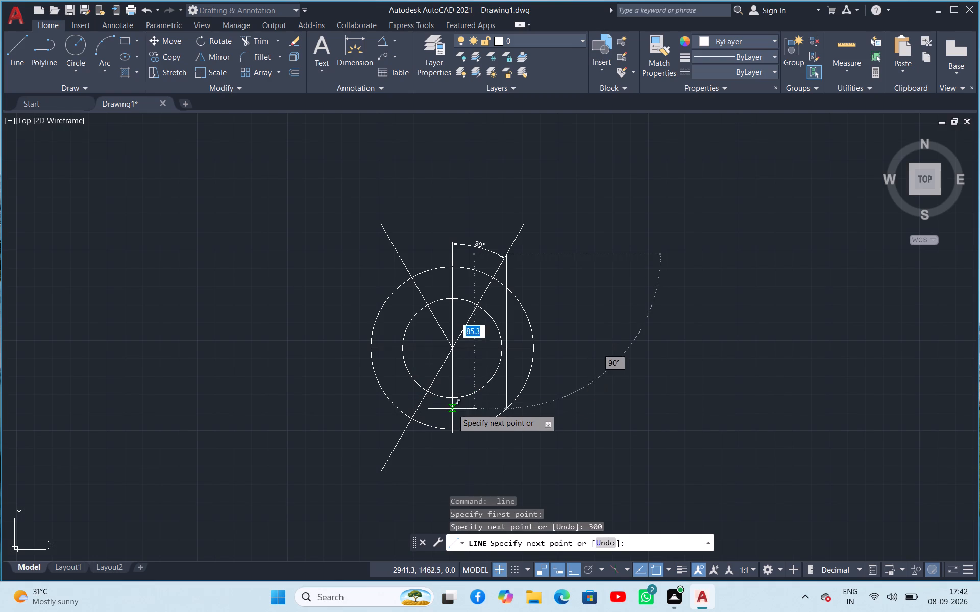
{"action": "key", "text": "Escape"}
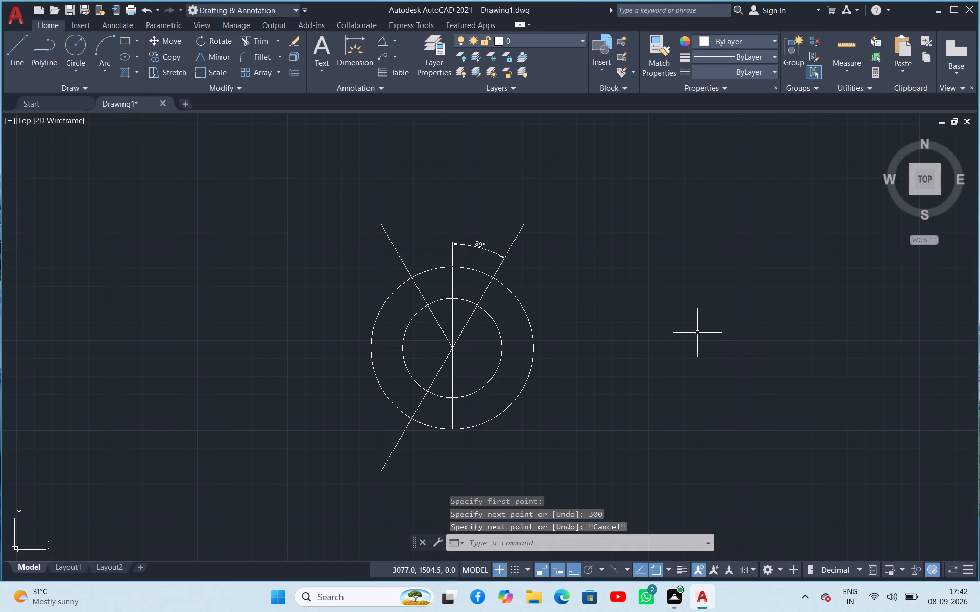
Delete the longer upper-right inclined line, keeping the line of length 60 that overlaps it.
{"action": "left_click", "coordinate": [523, 229]}
{"action": "key", "text": "Delete"}
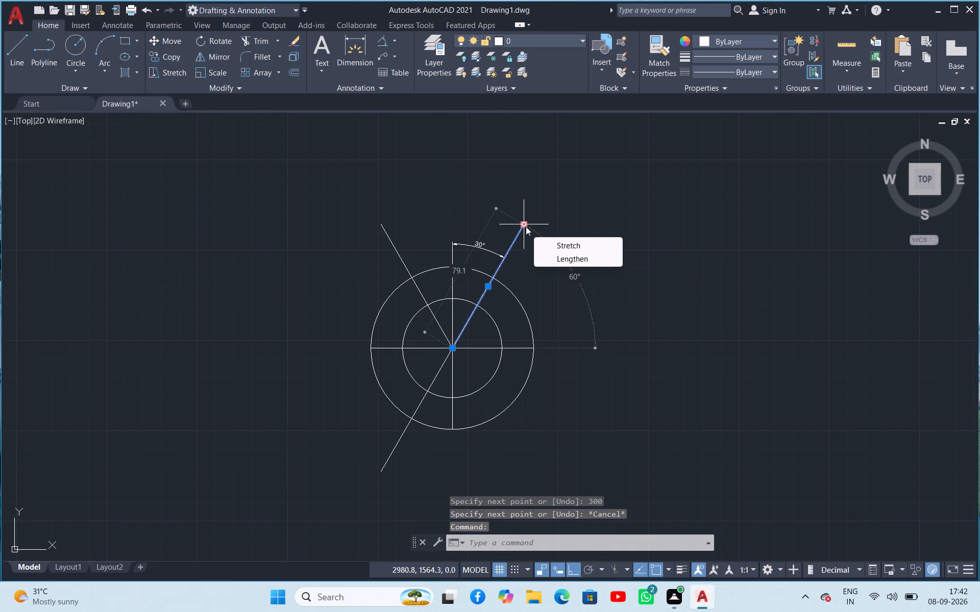
{"action": "key", "text": "Delete"}
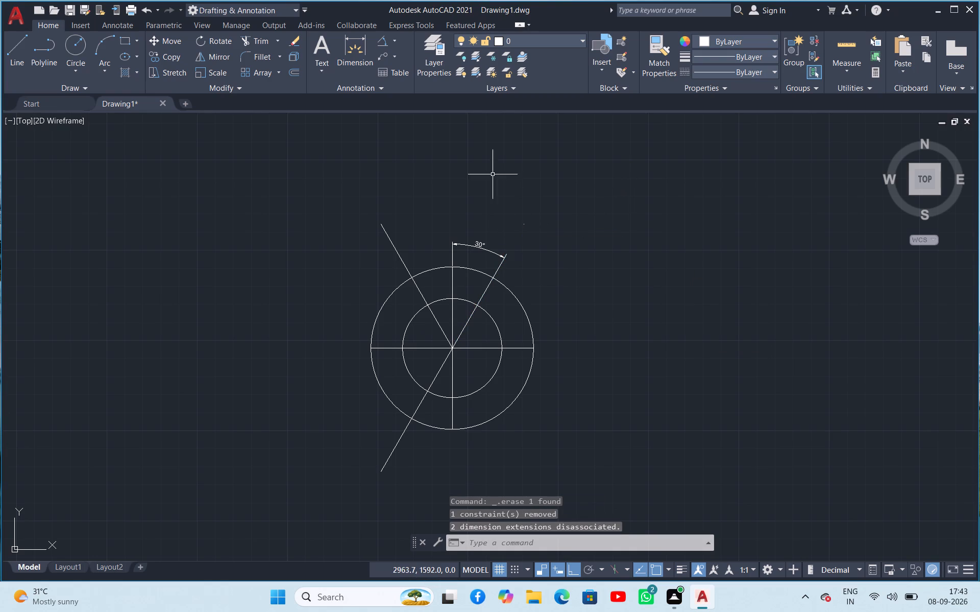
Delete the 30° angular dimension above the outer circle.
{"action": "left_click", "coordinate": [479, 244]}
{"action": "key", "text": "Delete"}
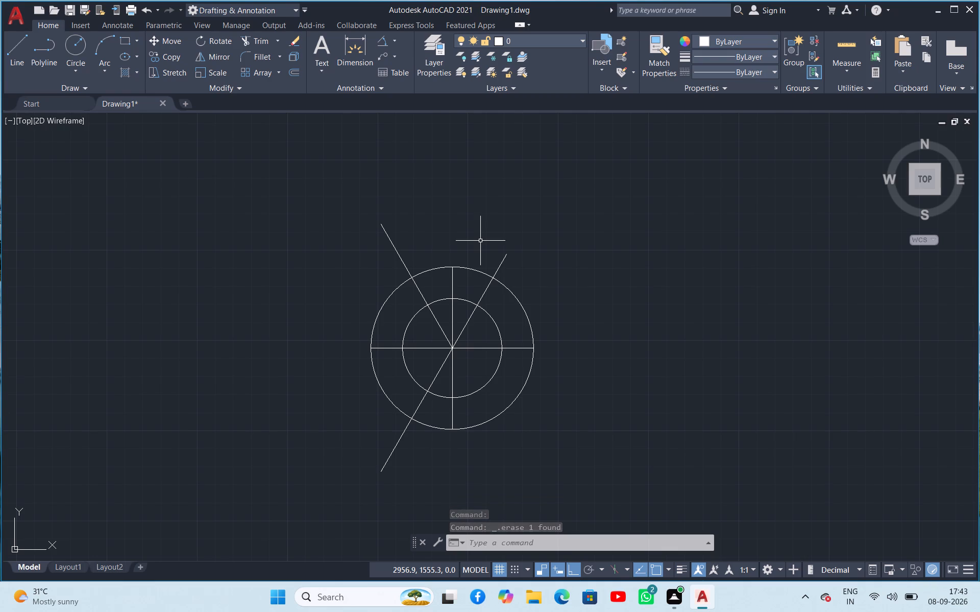
Draw a circle of radius 10 centred on the outer end of the inclined line of length 60.
{"action": "left_click", "coordinate": [84, 48]}
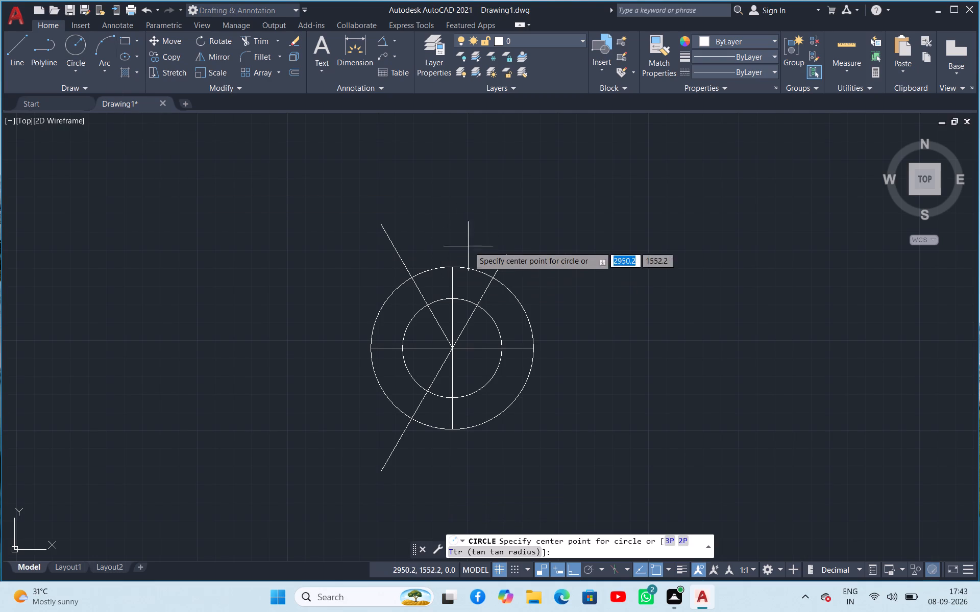
{"action": "left_click", "coordinate": [506, 252]}
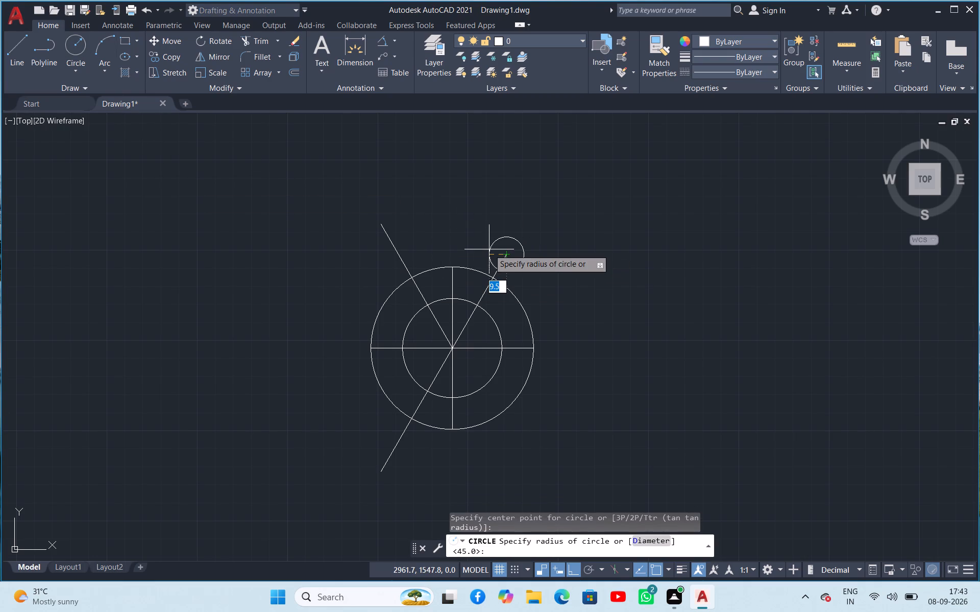
{"action": "type", "text": "10"}
{"action": "key", "text": "Return"}
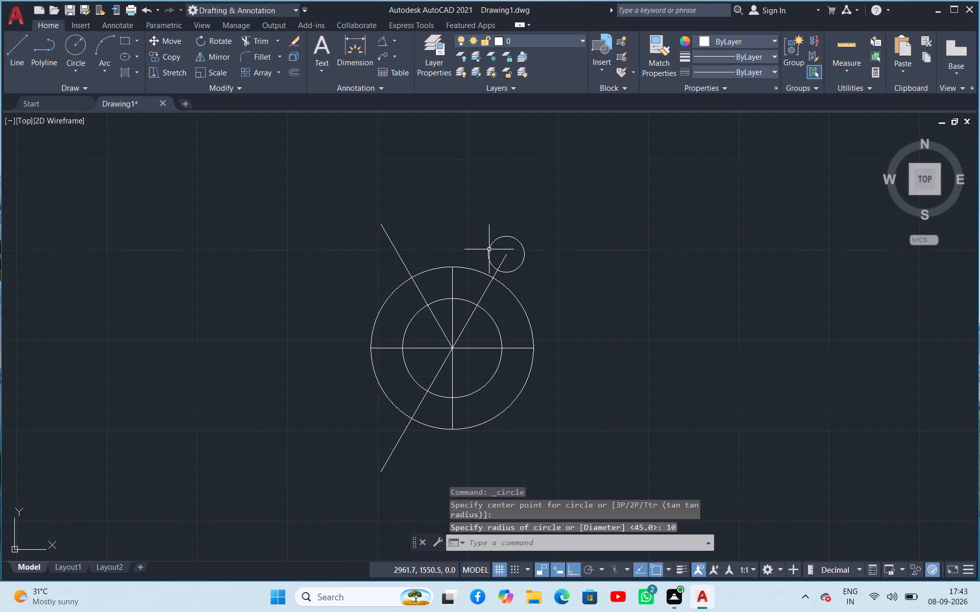
Delete the upper-left and lower-left inclined lines.
{"action": "left_click", "coordinate": [400, 259]}
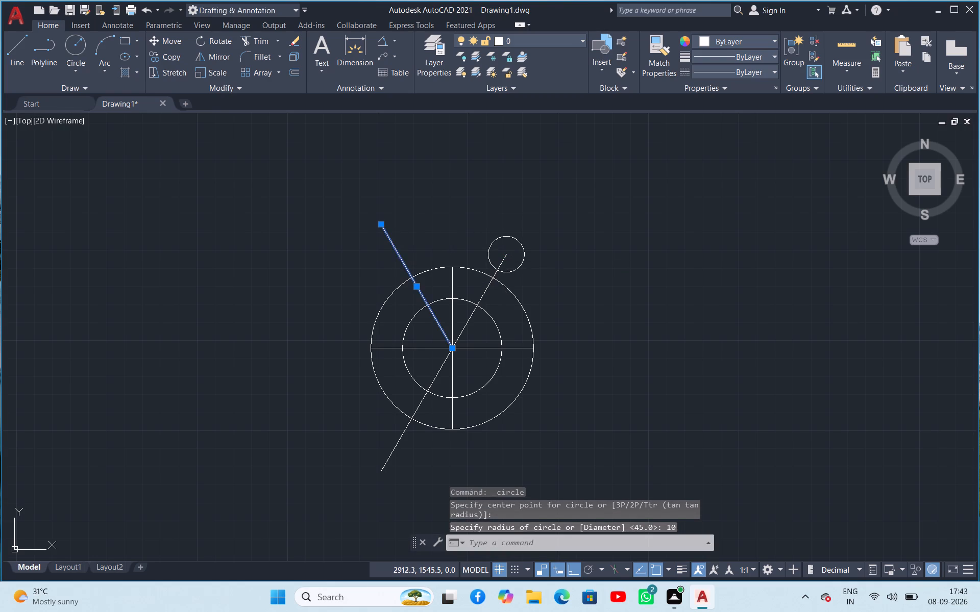
{"action": "left_click", "coordinate": [401, 432]}
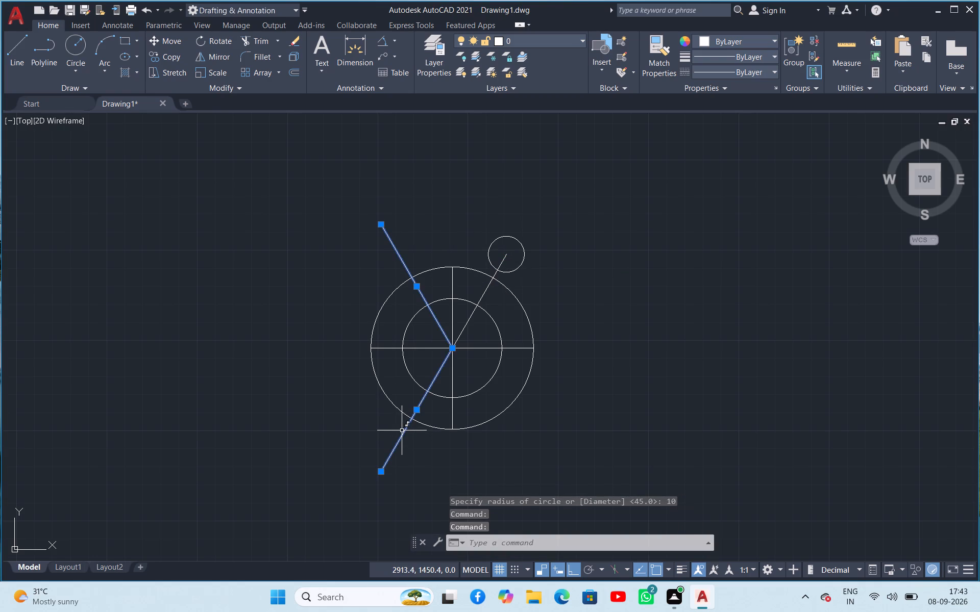
{"action": "key", "text": "Delete"}
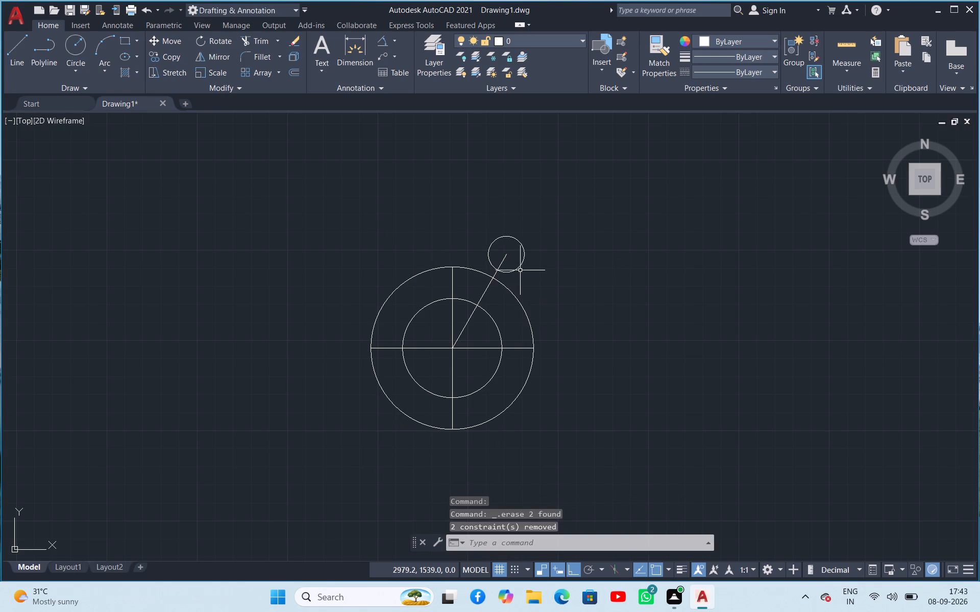
Mirror the radius 10 circle about the vertical centre line, keeping the original.
{"action": "left_click", "coordinate": [520, 269]}
{"action": "left_click", "coordinate": [199, 54]}
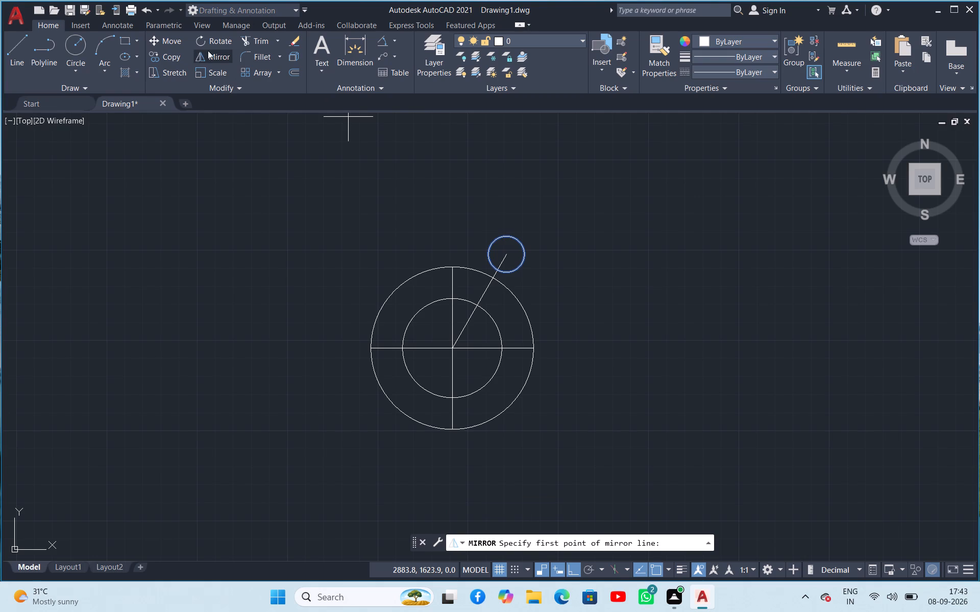
{"action": "left_click", "coordinate": [451, 349]}
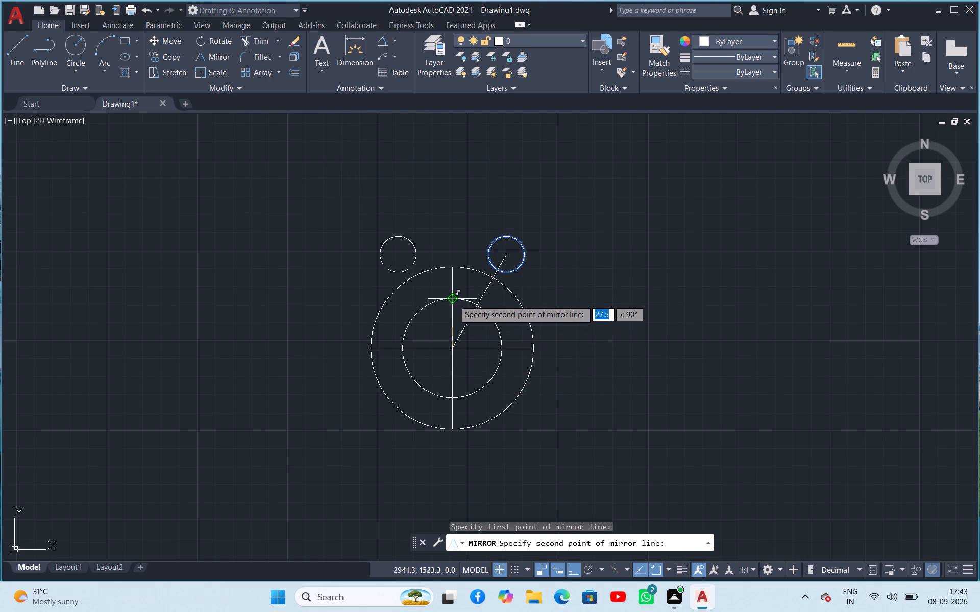
{"action": "left_click", "coordinate": [454, 300]}
{"action": "left_click_drag", "start_coordinate": [473, 342], "coordinate": [453, 300]}
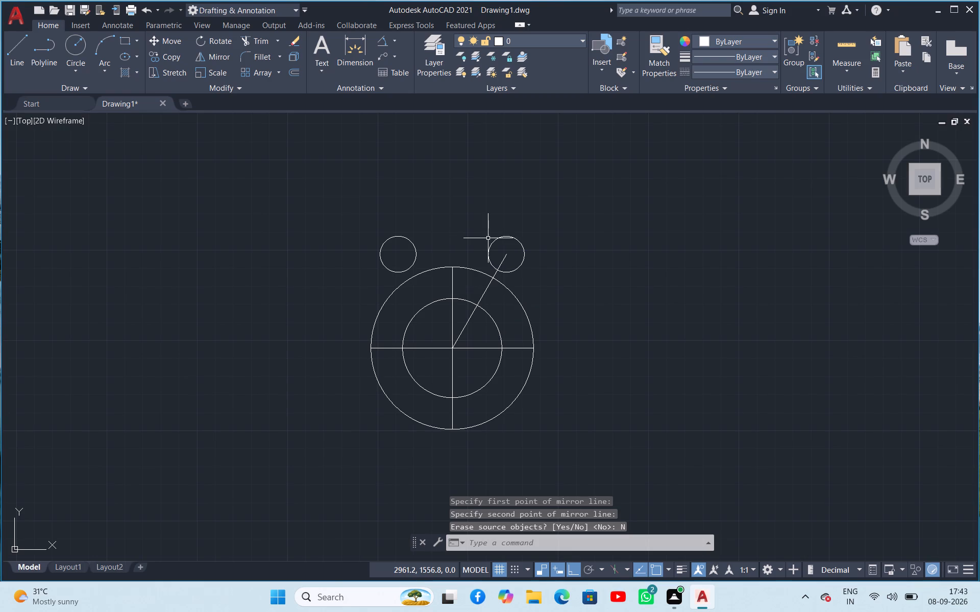
Mirror the two upper radius 10 circles about the horizontal centre line, keeping the originals.
{"action": "left_click", "coordinate": [491, 243]}
{"action": "left_click", "coordinate": [415, 247]}
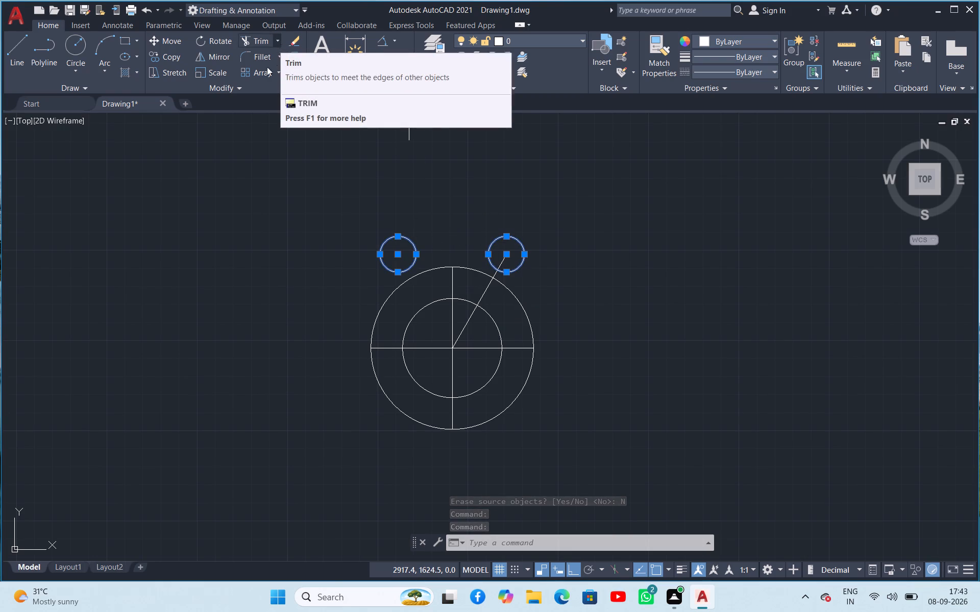
{"action": "left_click", "coordinate": [206, 62]}
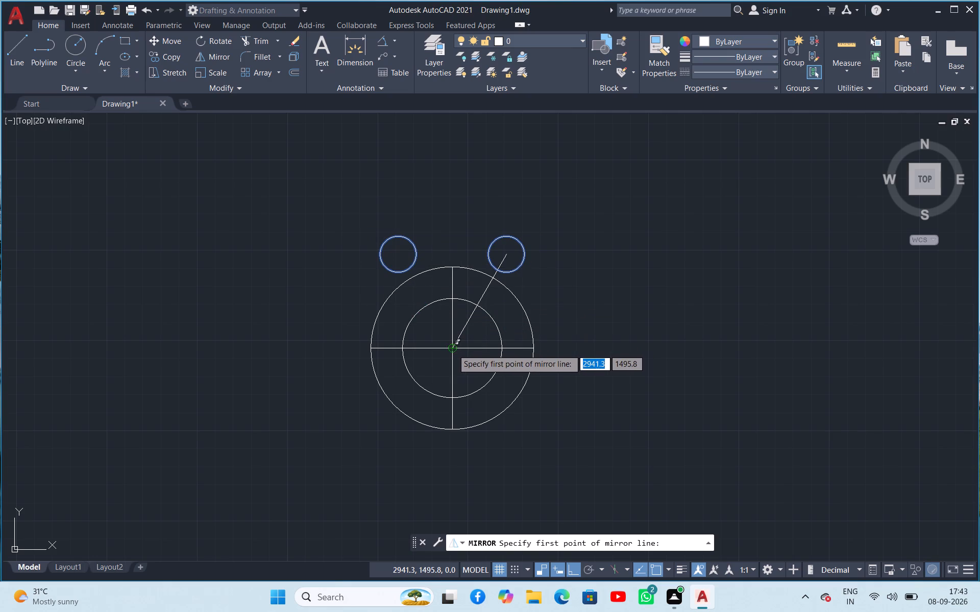
{"action": "left_click_drag", "start_coordinate": [453, 349], "coordinate": [460, 350]}
{"action": "left_click", "coordinate": [498, 350]}
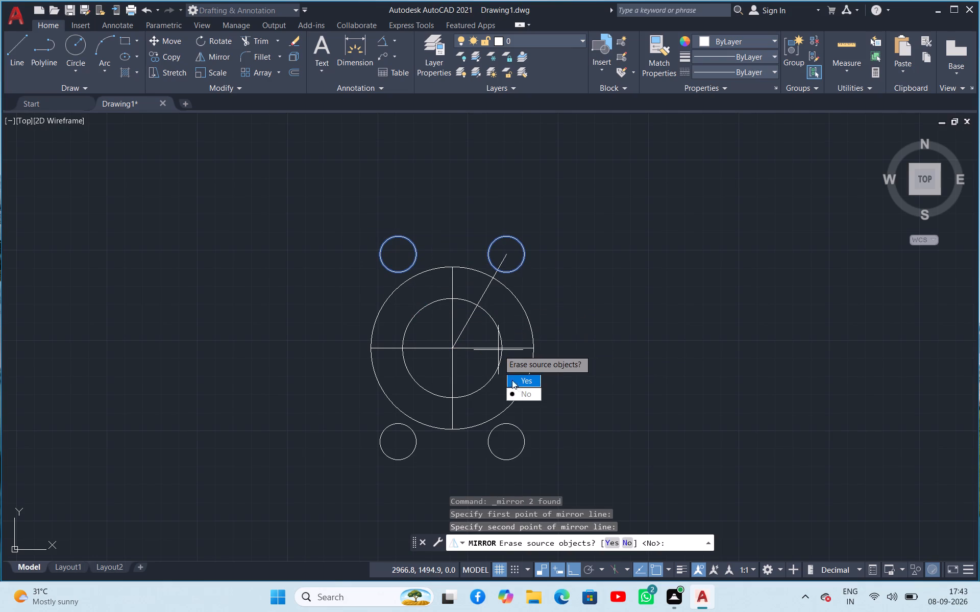
{"action": "left_click_drag", "start_coordinate": [517, 393], "coordinate": [508, 339]}
{"action": "left_click", "coordinate": [692, 218]}
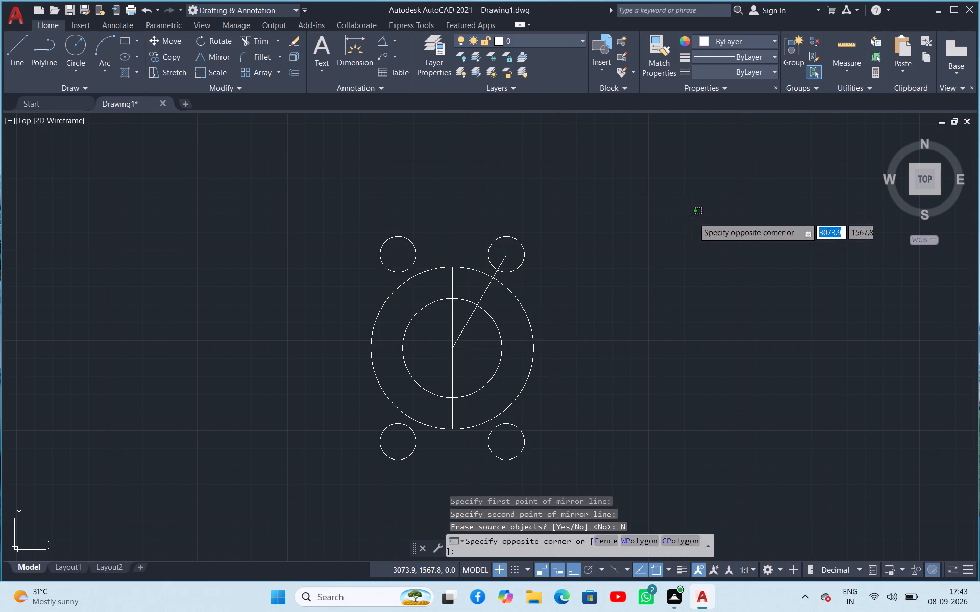
{"action": "left_click", "coordinate": [672, 233]}
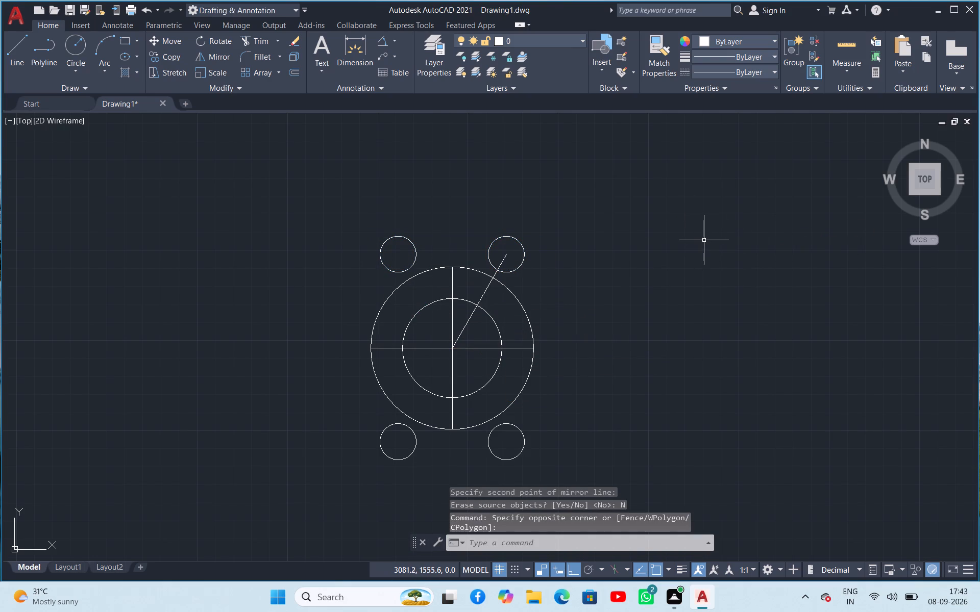
Check the aligned distance from the main centre to the centre of the lower-right small circle without placing a dimension.
{"action": "left_click", "coordinate": [395, 38]}
{"action": "left_click", "coordinate": [396, 90]}
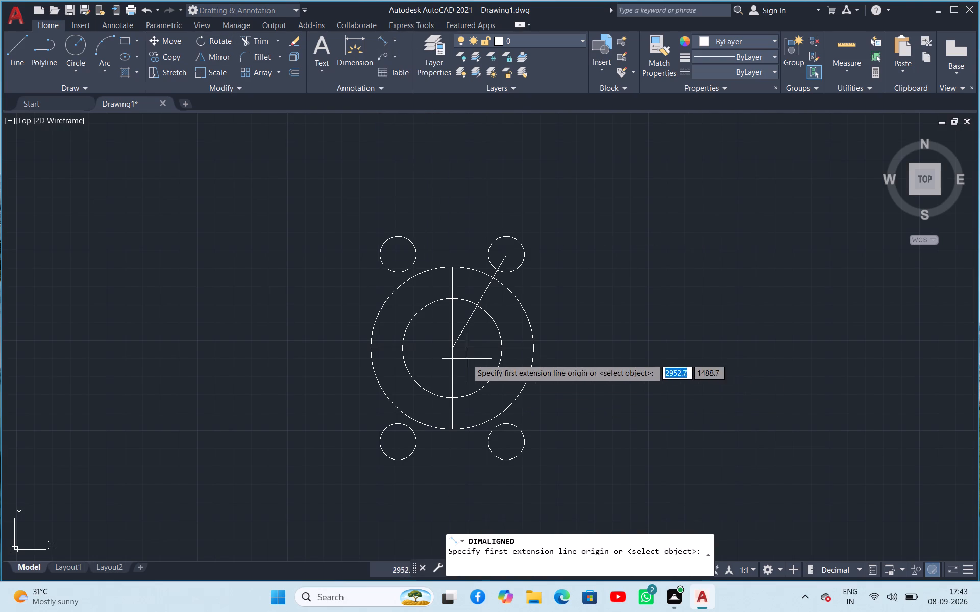
{"action": "left_click", "coordinate": [452, 350]}
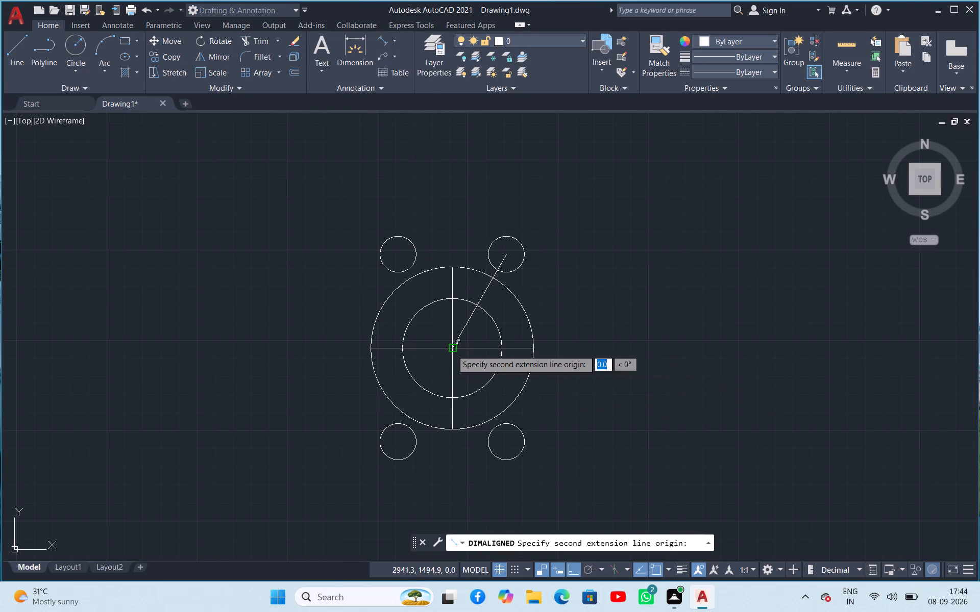
{"action": "left_click", "coordinate": [510, 442]}
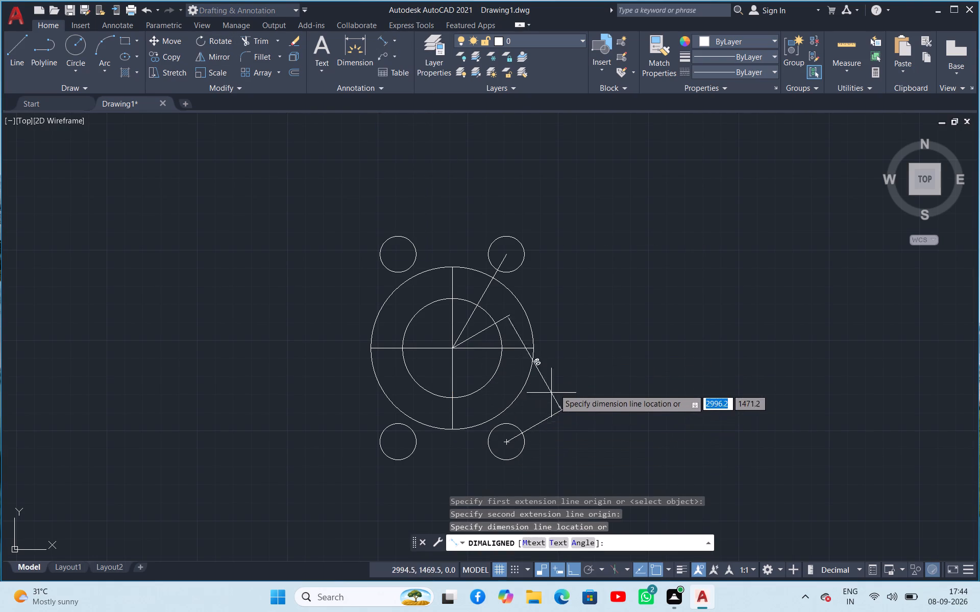
{"action": "scroll", "coordinate": [568, 341], "scroll_direction": "up", "scroll_amount": 3}
{"action": "scroll", "coordinate": [568, 340], "scroll_direction": "down", "scroll_amount": 3}
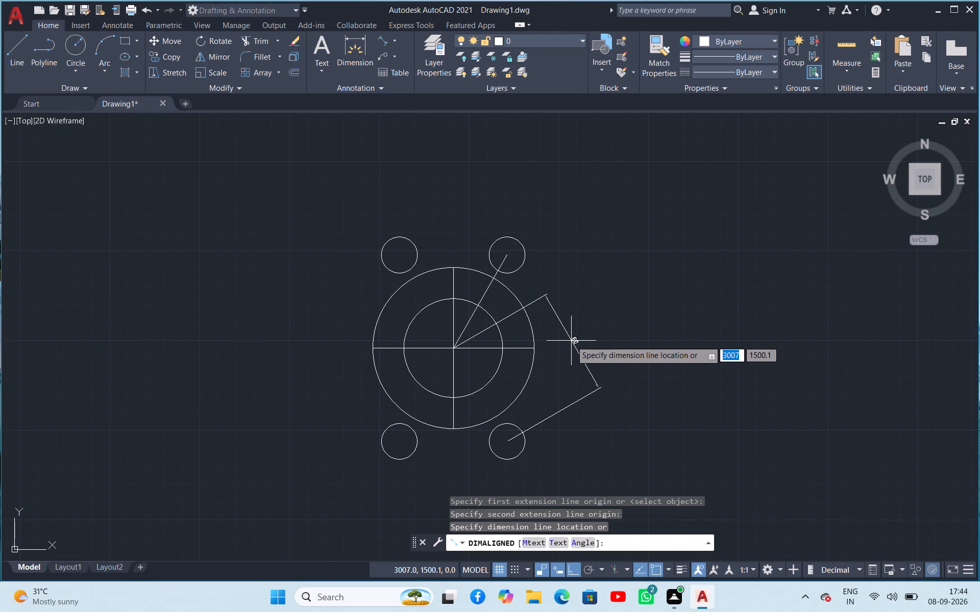
{"action": "key", "text": "Escape"}
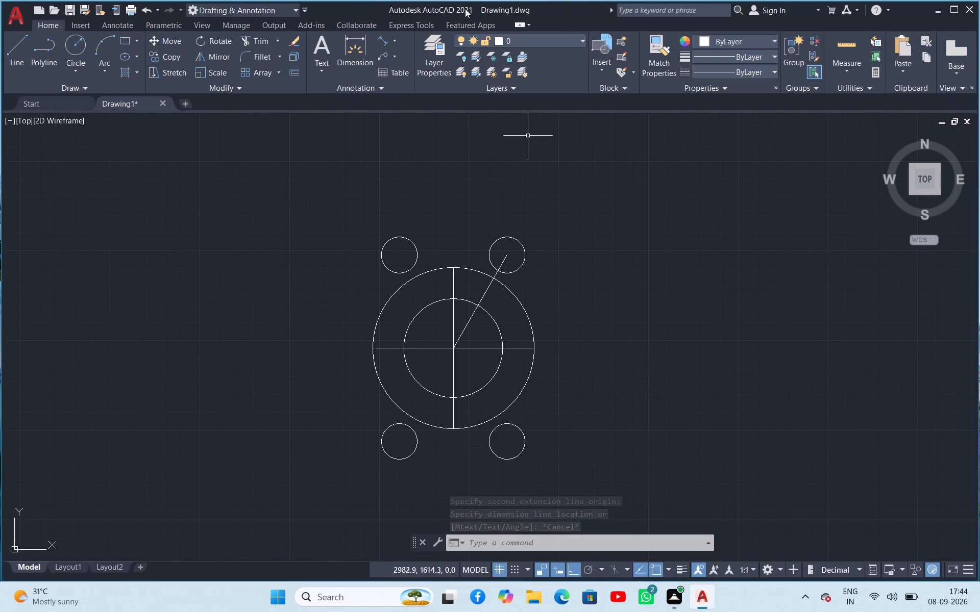
Check the angle between the inclined line and the vertical centre line without placing a dimension.
{"action": "left_click", "coordinate": [395, 41]}
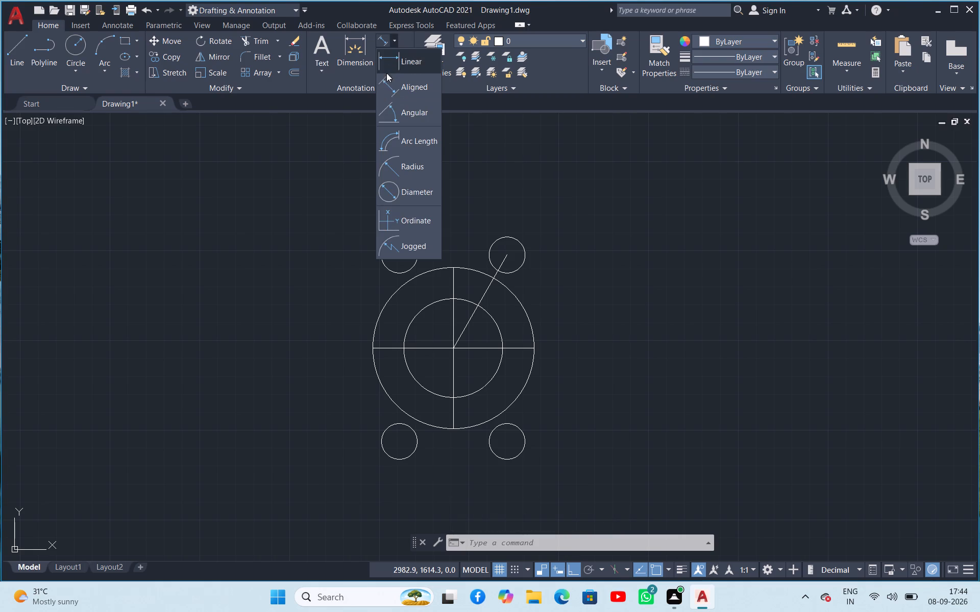
{"action": "left_click", "coordinate": [404, 117]}
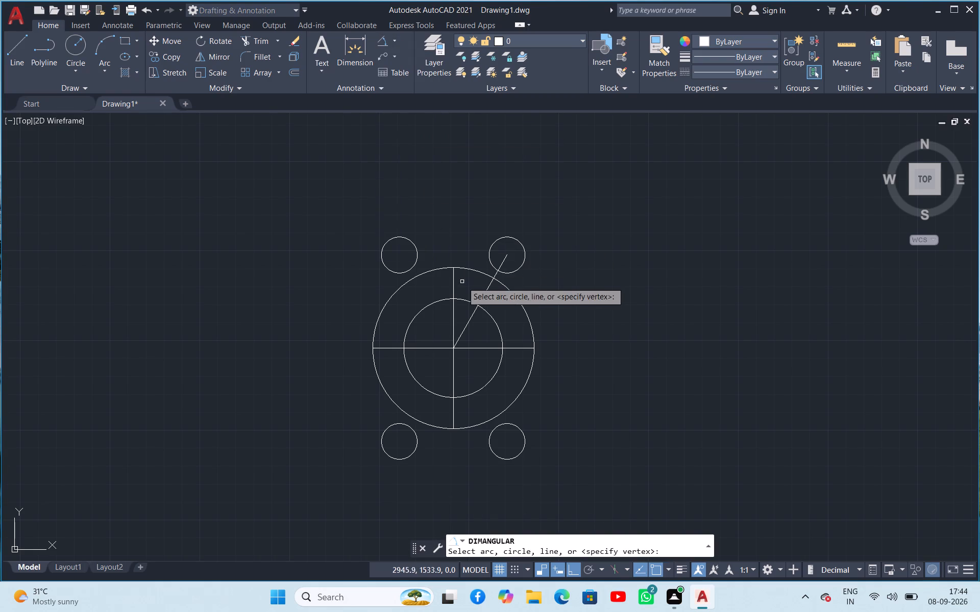
{"action": "left_click", "coordinate": [484, 294]}
{"action": "left_click", "coordinate": [454, 283]}
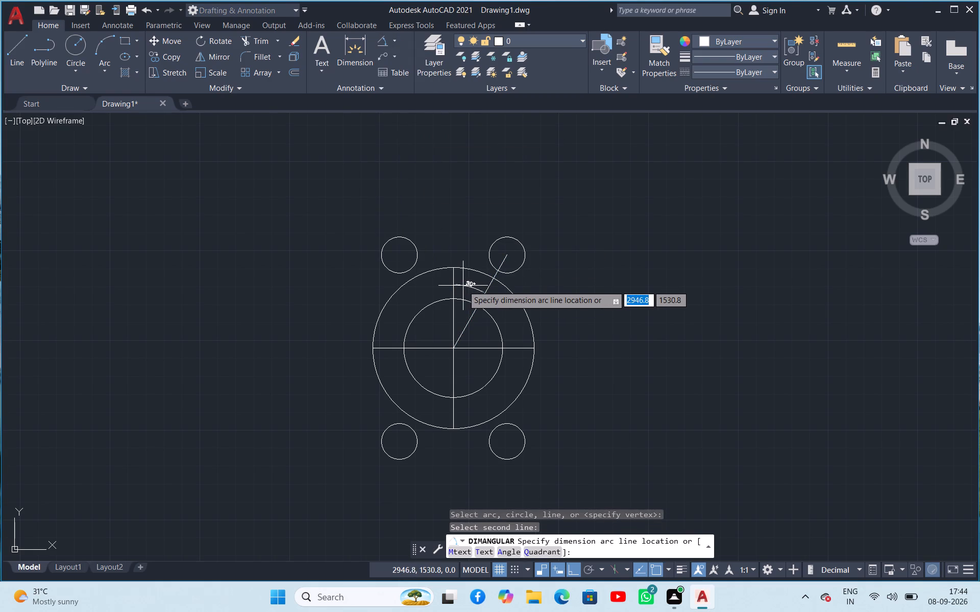
{"action": "scroll", "coordinate": [470, 284], "scroll_direction": "up", "scroll_amount": 3}
{"action": "scroll", "coordinate": [470, 284], "scroll_direction": "down", "scroll_amount": 2}
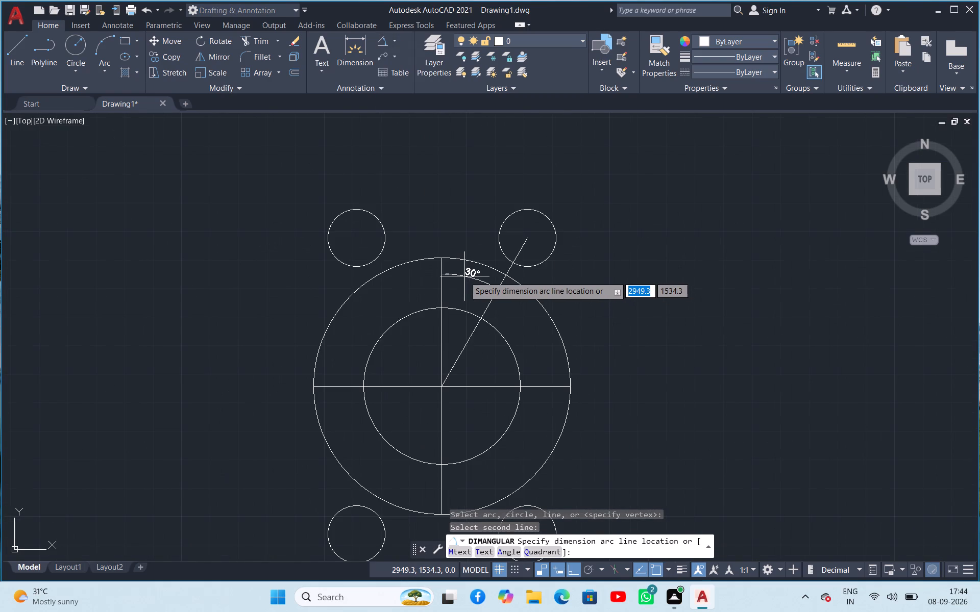
{"action": "key", "text": "Escape"}
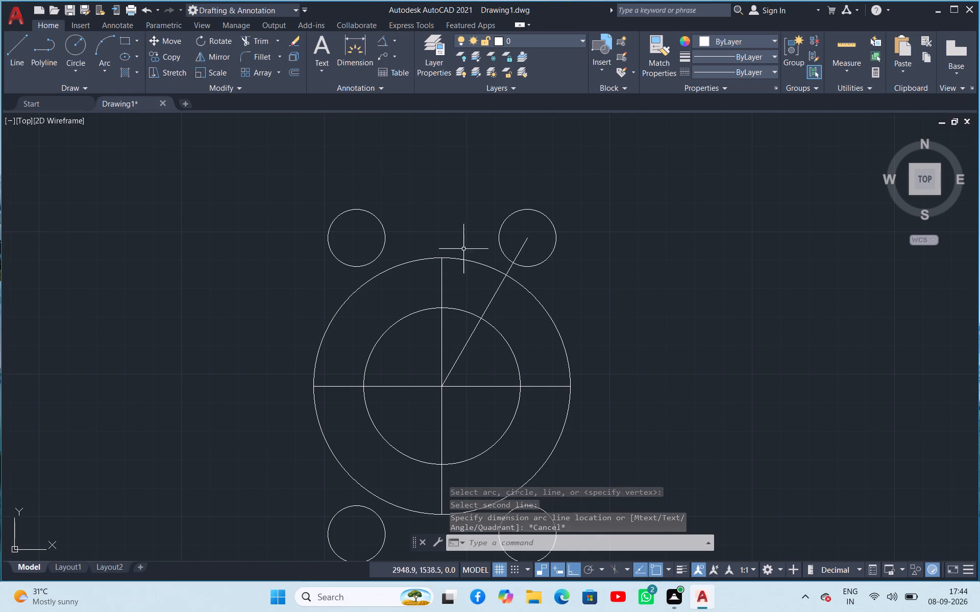
Draw a circle of radius 18 concentric with the upper-right radius 10 circle.
{"action": "left_click", "coordinate": [70, 36]}
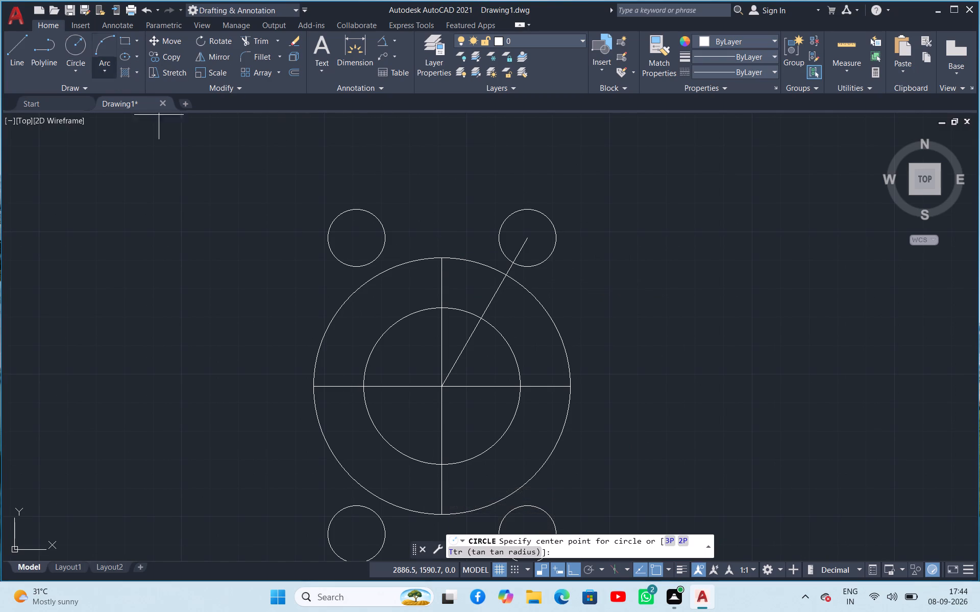
{"action": "left_click", "coordinate": [528, 237]}
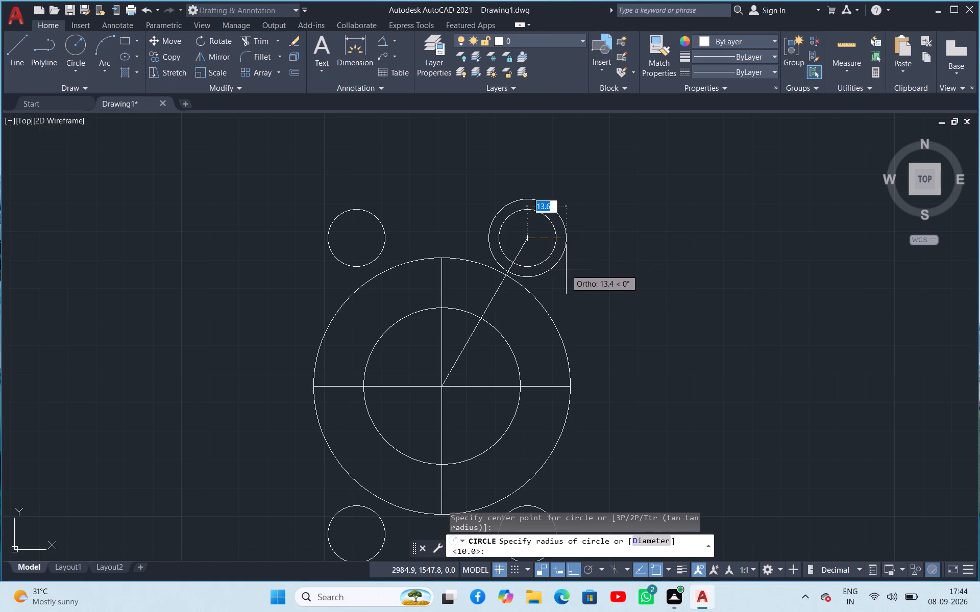
{"action": "type", "text": "18"}
{"action": "key", "text": "Return"}
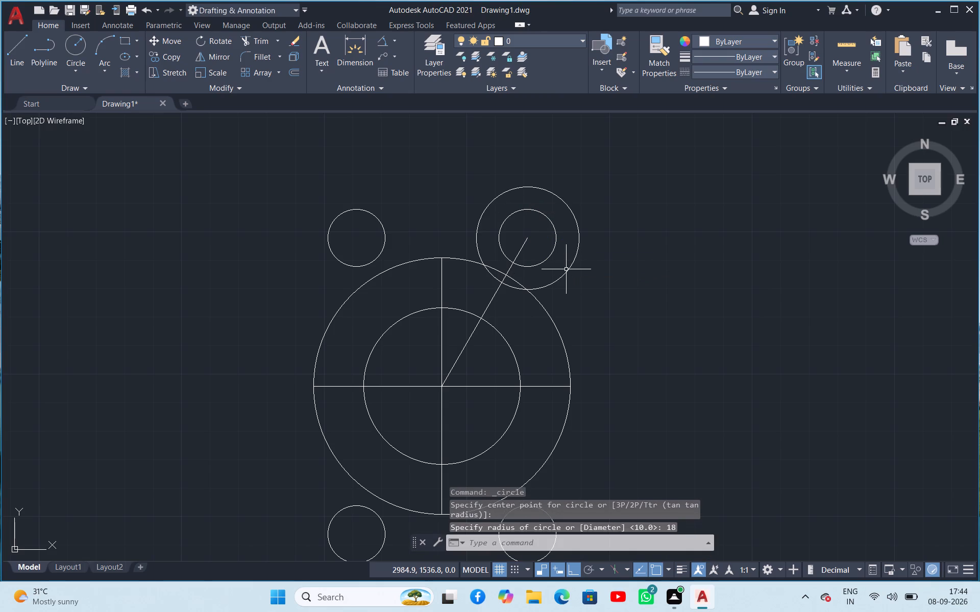
Fillet the radius 18 circle to the radius 45 circle with radius 5, on the outer side of their junction.
{"action": "left_click", "coordinate": [258, 52]}
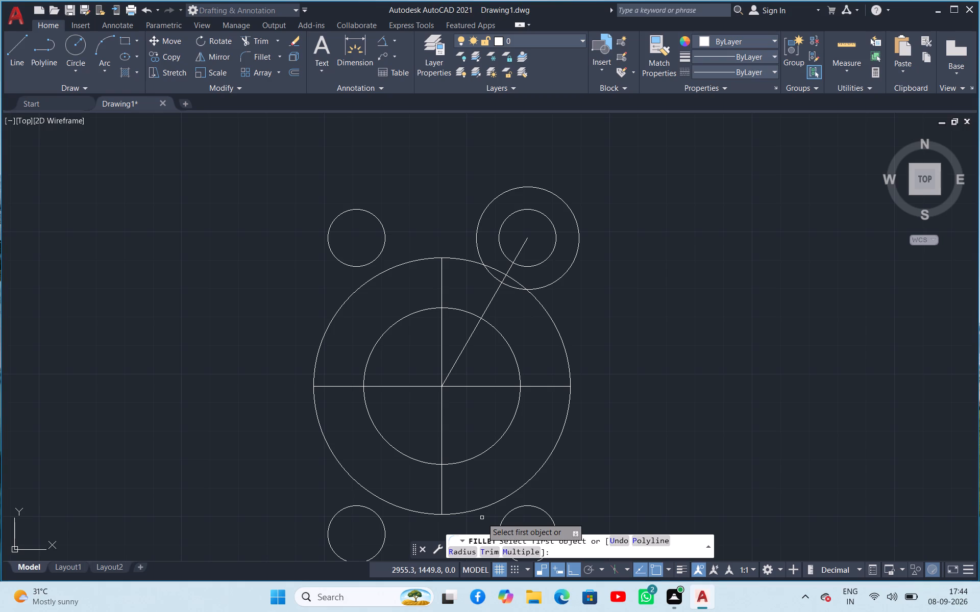
{"action": "left_click", "coordinate": [462, 548]}
{"action": "key", "text": "5"}
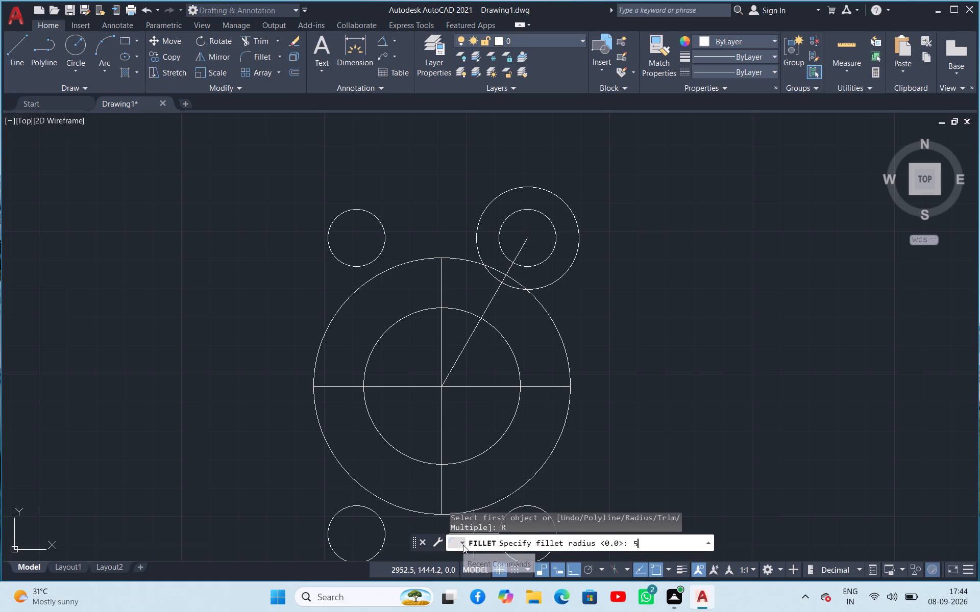
{"action": "key", "text": "Return"}
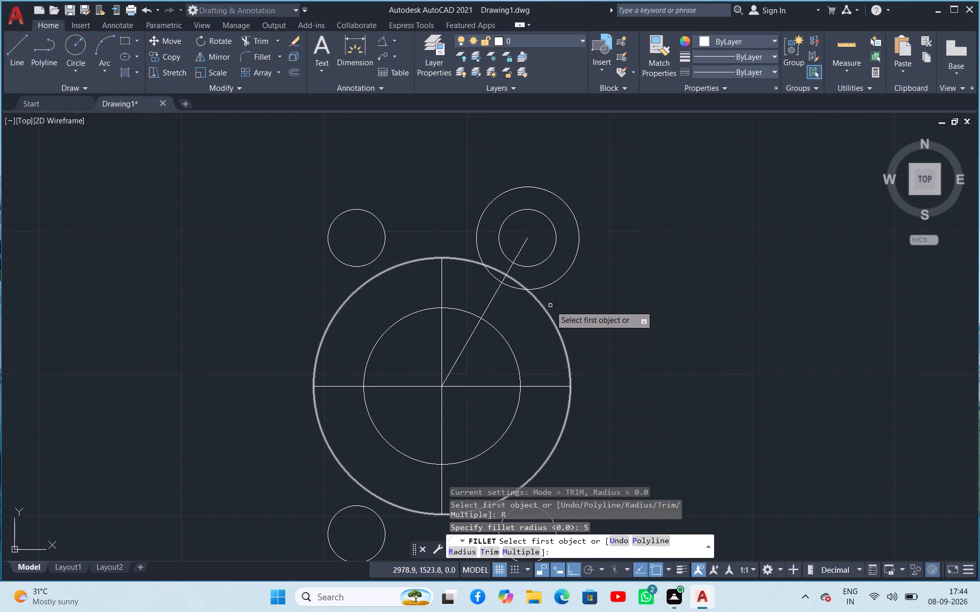
{"action": "left_click", "coordinate": [541, 286]}
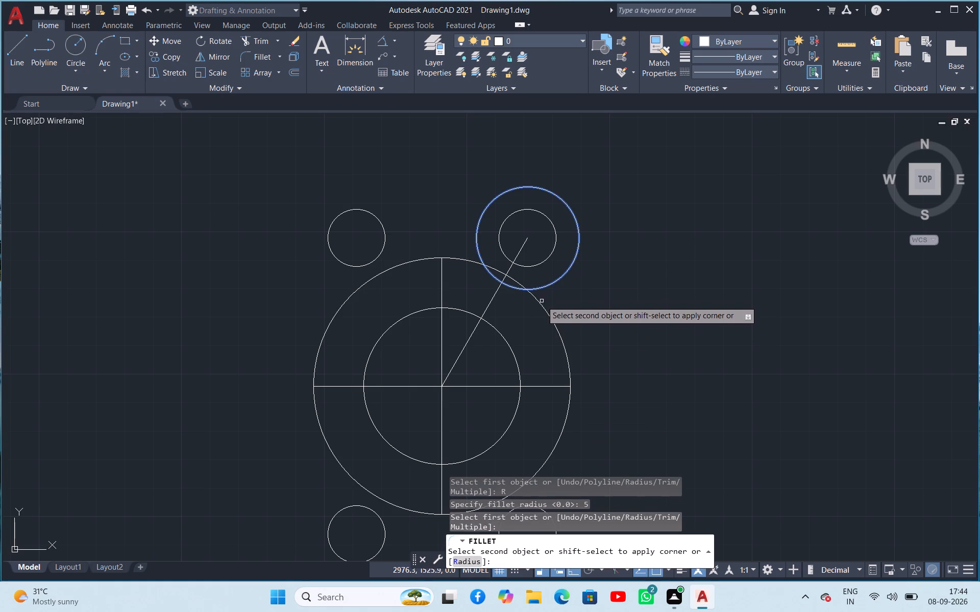
{"action": "left_click", "coordinate": [541, 304]}
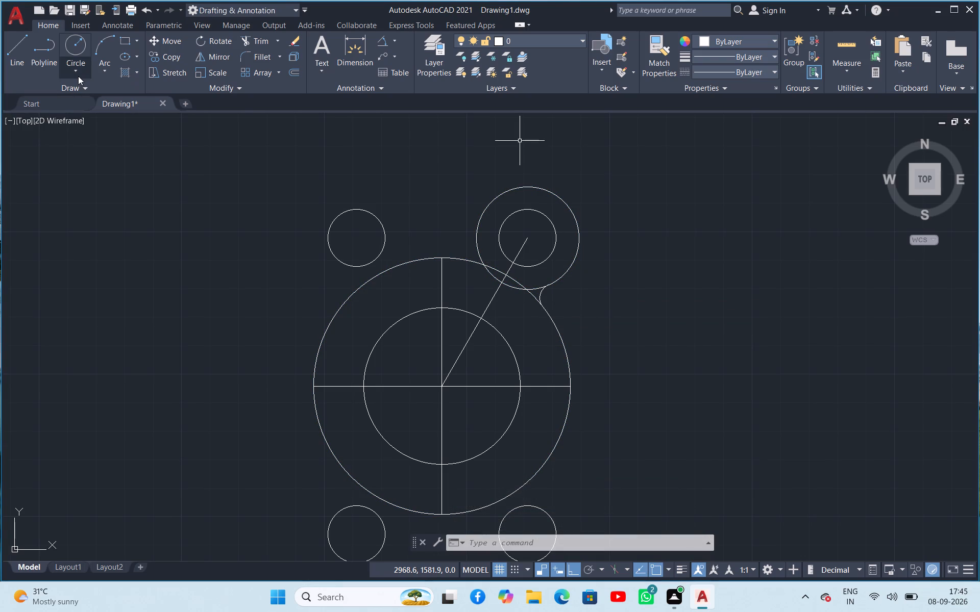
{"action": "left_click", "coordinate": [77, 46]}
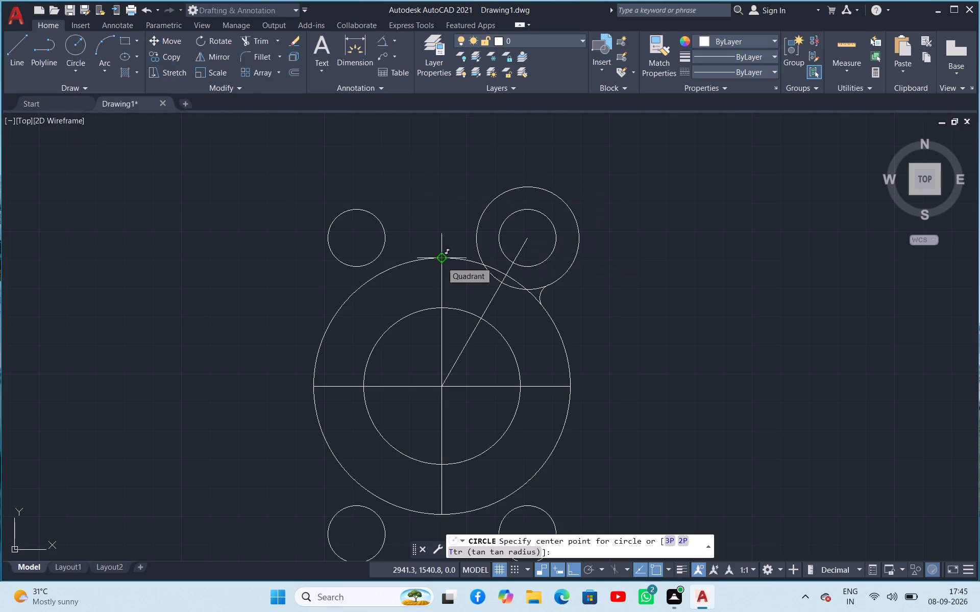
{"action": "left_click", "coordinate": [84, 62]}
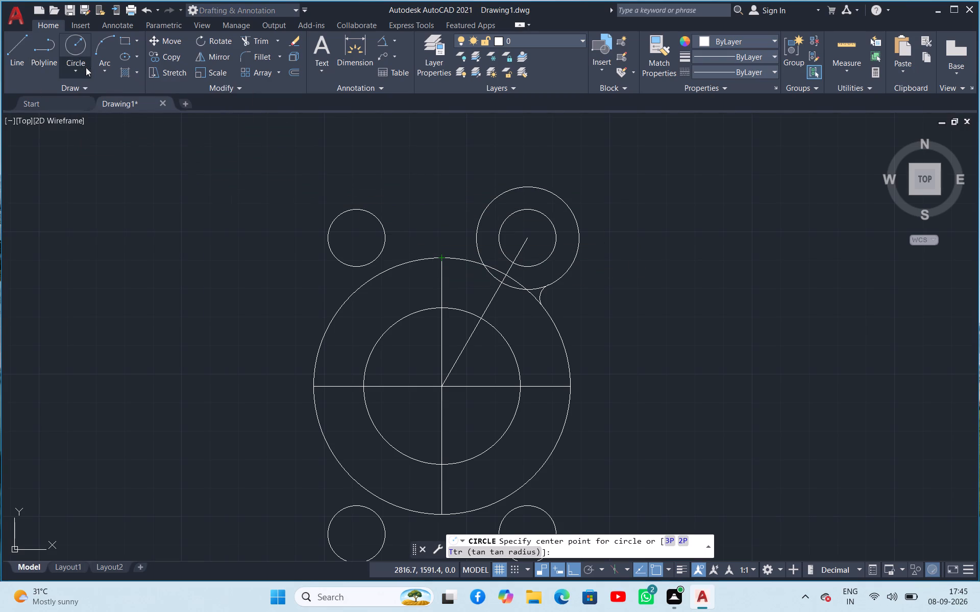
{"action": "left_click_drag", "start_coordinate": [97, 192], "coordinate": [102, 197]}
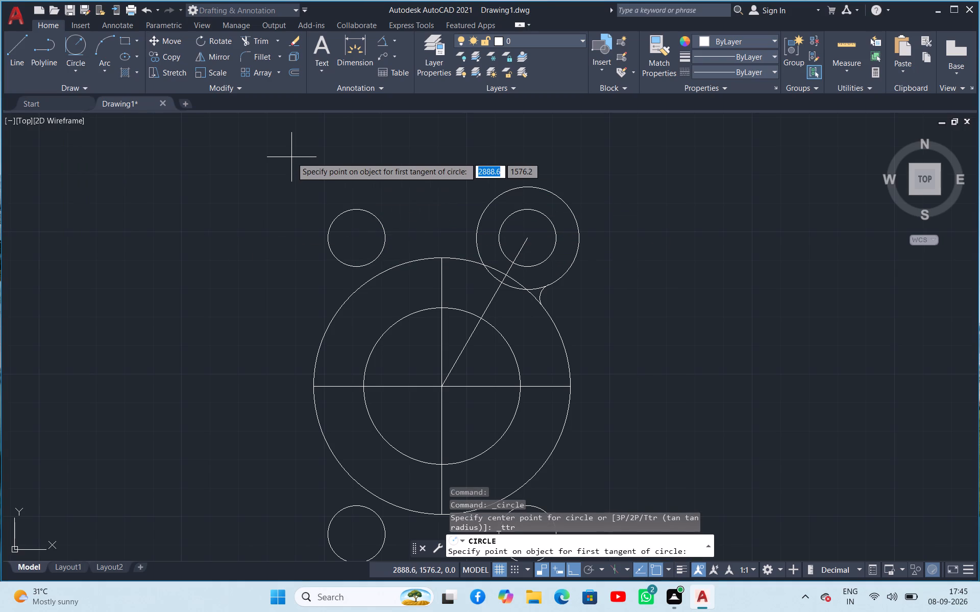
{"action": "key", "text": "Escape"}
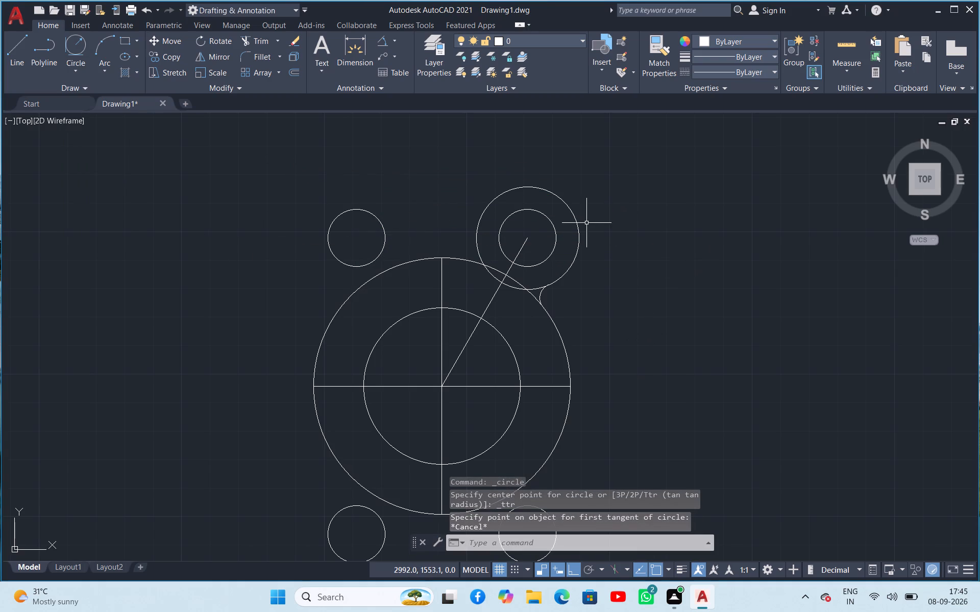
Mirror the radius 18 circle about the vertical centre line, keeping the original.
{"action": "left_click", "coordinate": [577, 226]}
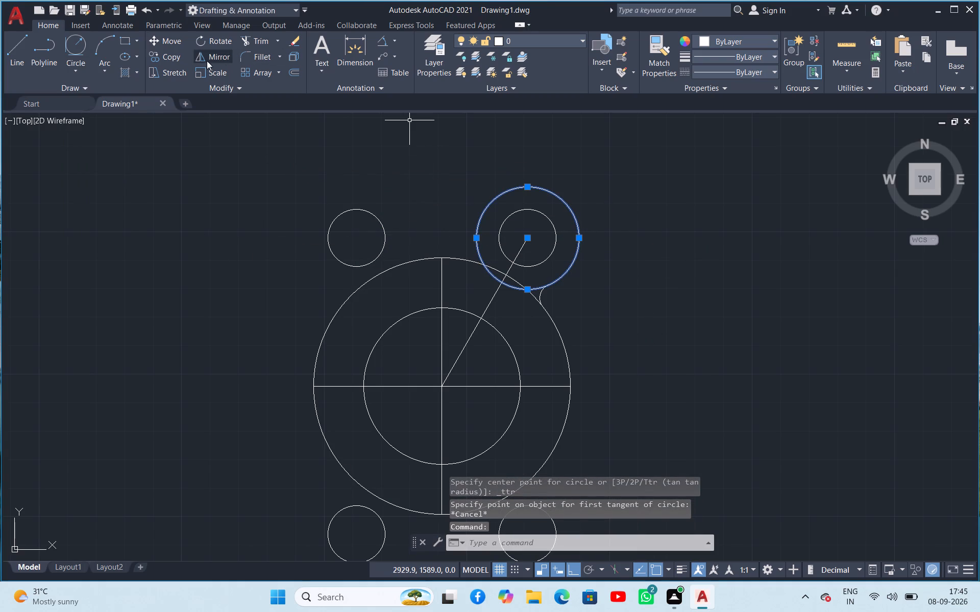
{"action": "left_click", "coordinate": [207, 61]}
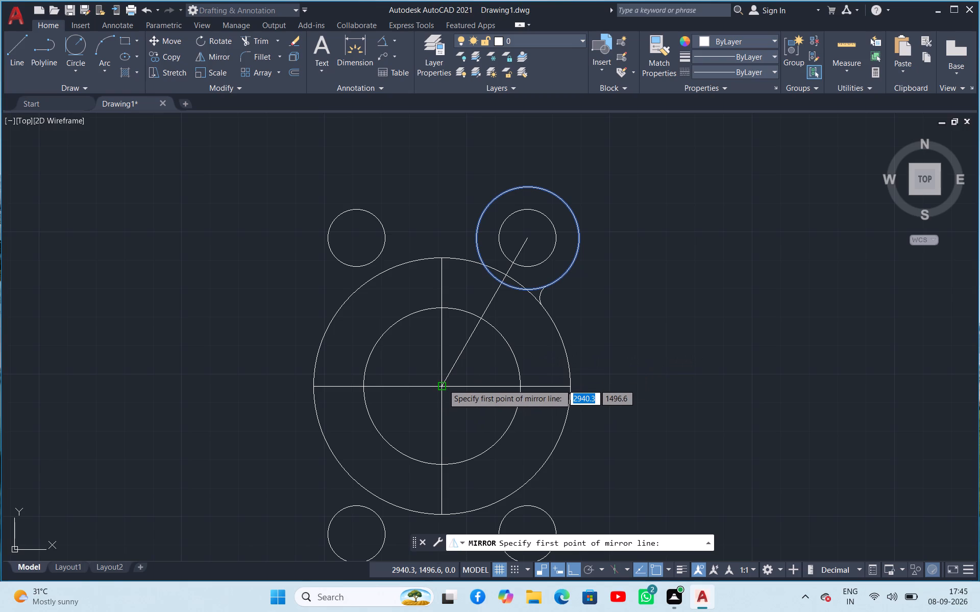
{"action": "left_click", "coordinate": [438, 384]}
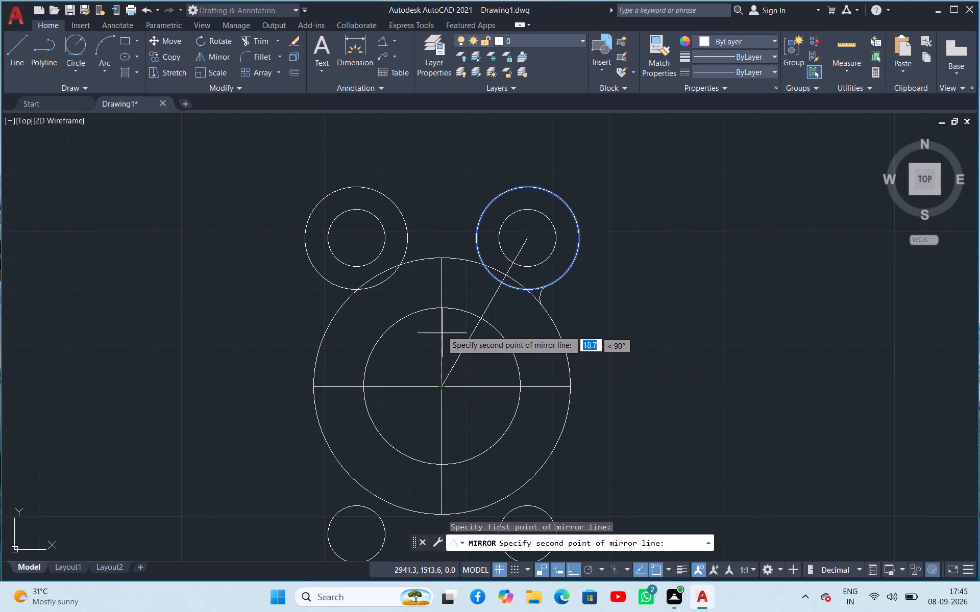
{"action": "left_click", "coordinate": [441, 312]}
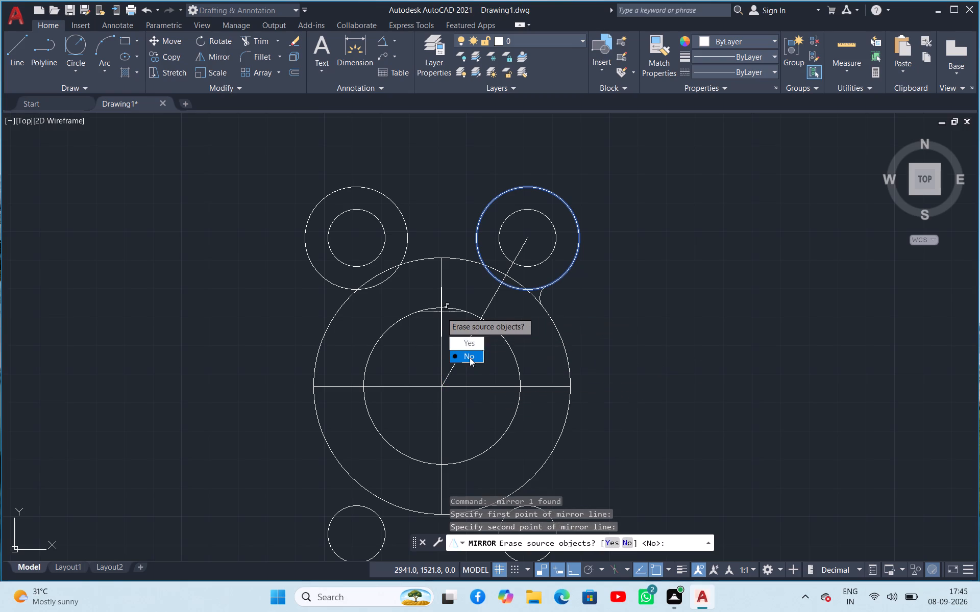
{"action": "left_click_drag", "start_coordinate": [470, 358], "coordinate": [441, 312]}
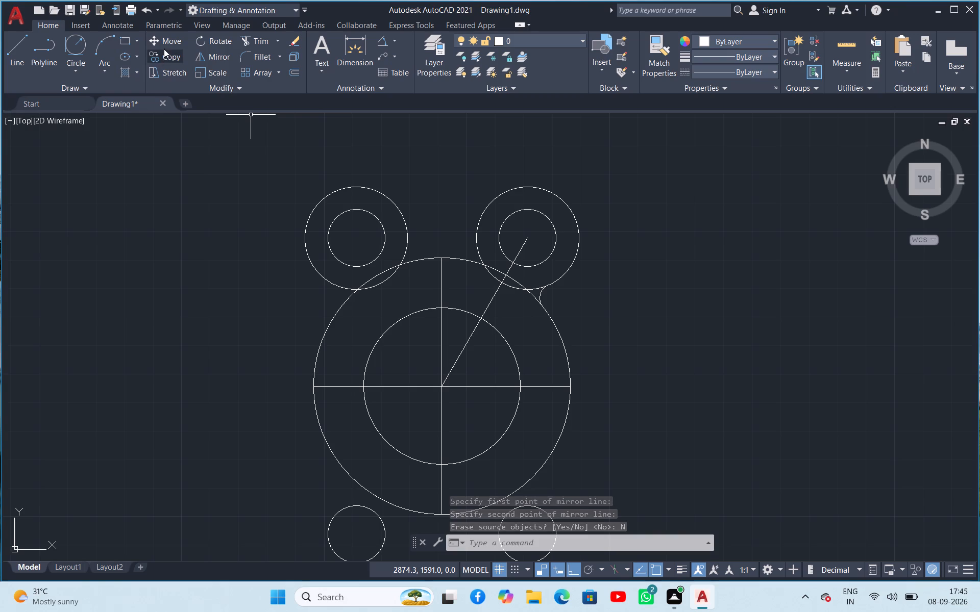
Draw a radius 17 circle tangent to the facing sides of the two upper radius 18 circles.
{"action": "left_click", "coordinate": [79, 65]}
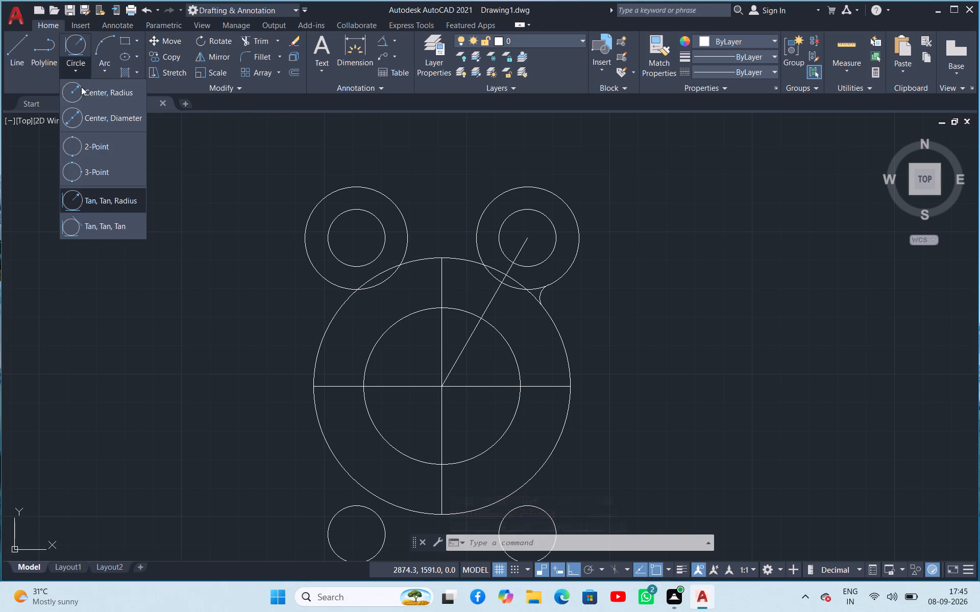
{"action": "left_click", "coordinate": [125, 203]}
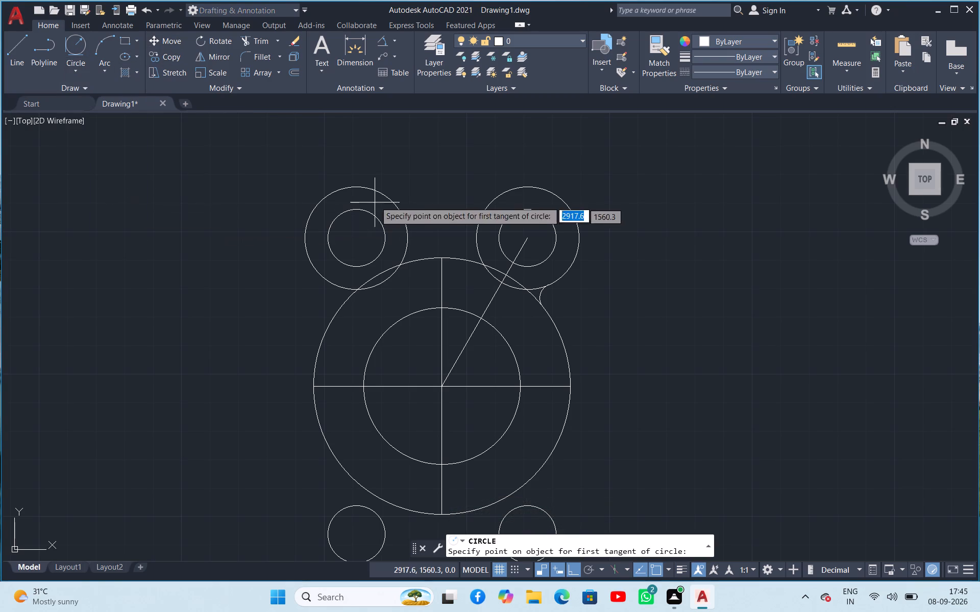
{"action": "left_click", "coordinate": [406, 219]}
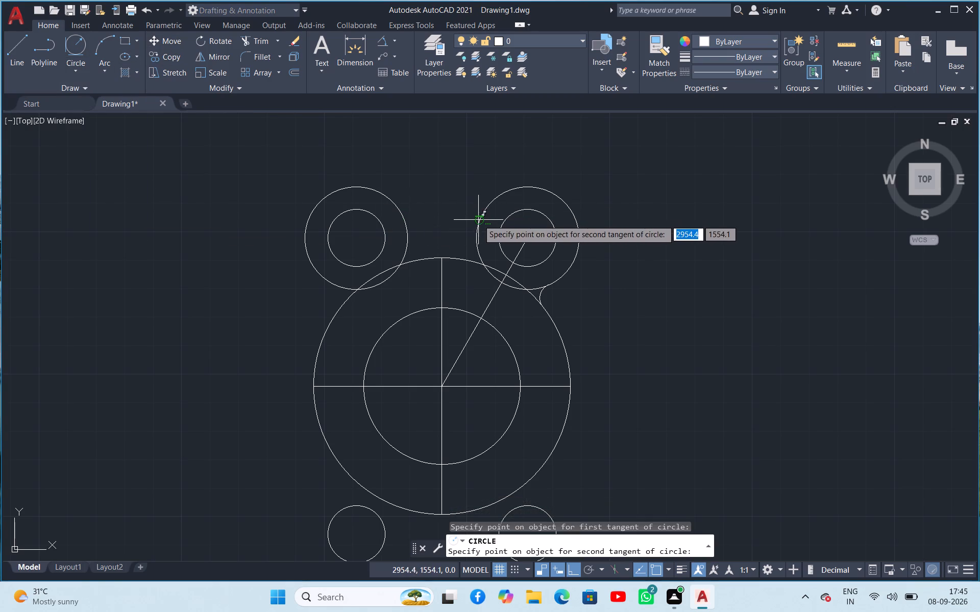
{"action": "left_click", "coordinate": [478, 220]}
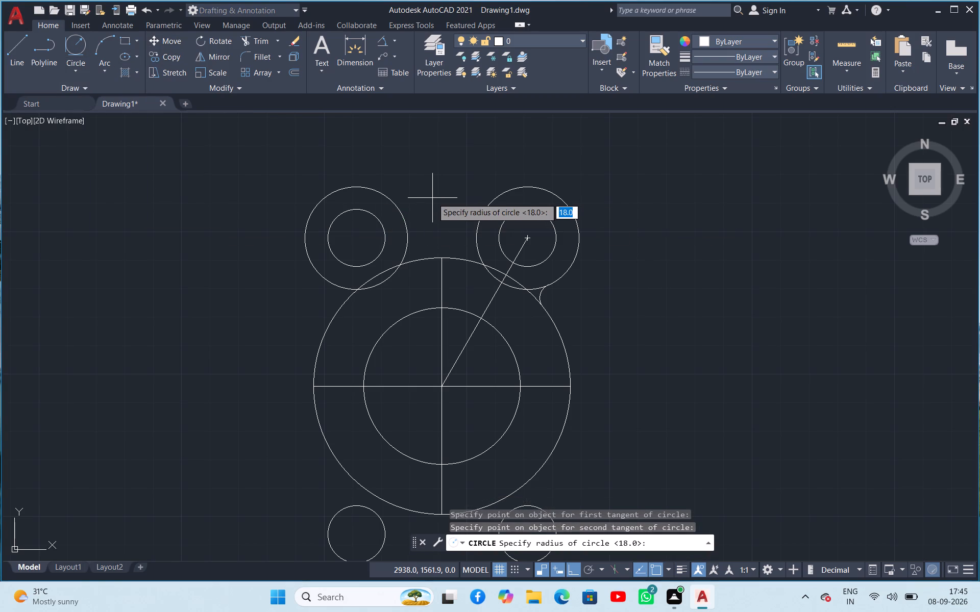
{"action": "key", "text": "1"}
{"action": "key", "text": "7"}
{"action": "key", "text": "Return"}
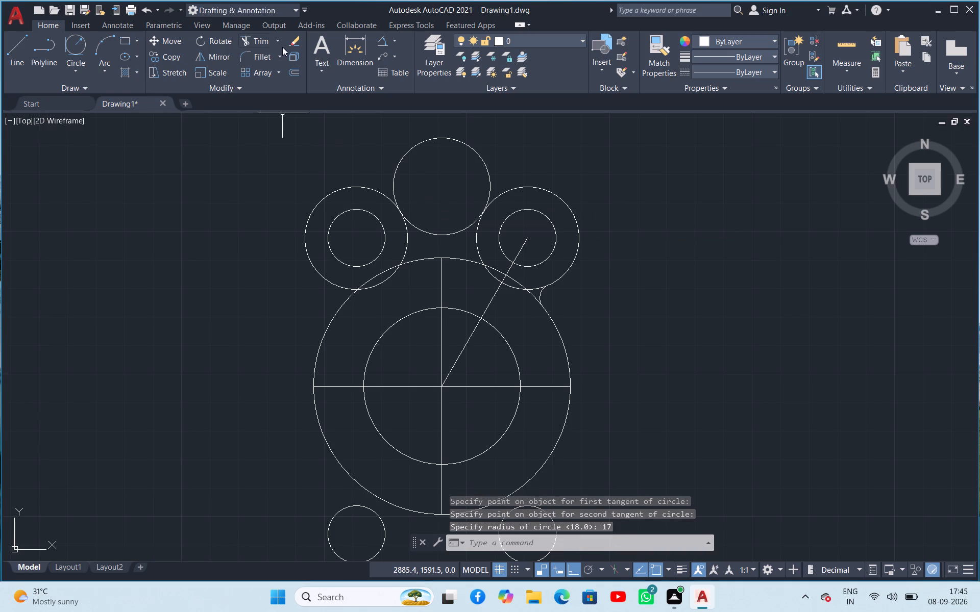
Trim the radius 17 circle to its lower concave arc, the lobes' facing arcs, and the left lobe's arc inside the radius 45 circle.
{"action": "left_click", "coordinate": [261, 38]}
{"action": "left_click_drag", "start_coordinate": [393, 147], "coordinate": [423, 161]}
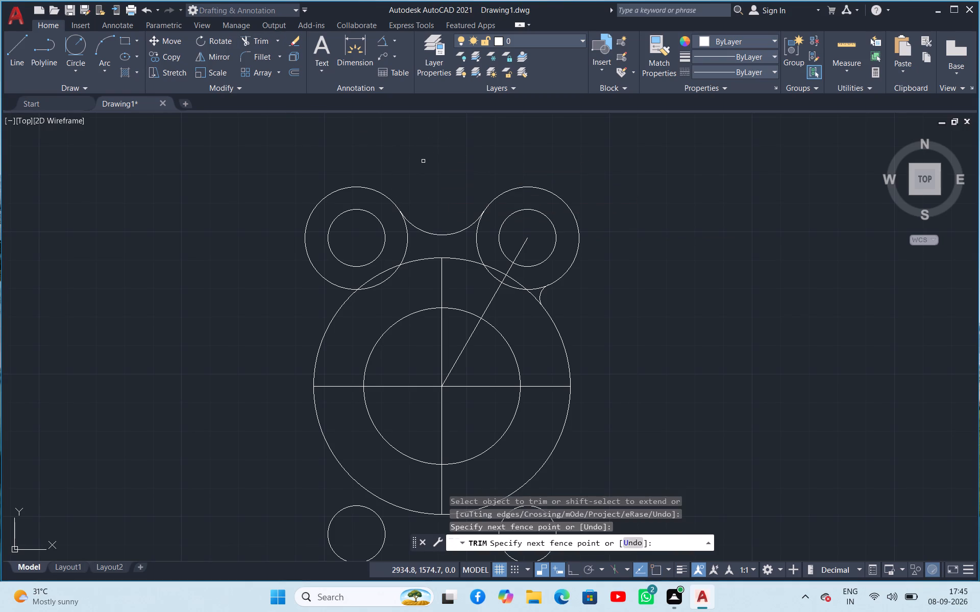
{"action": "left_click", "coordinate": [407, 242]}
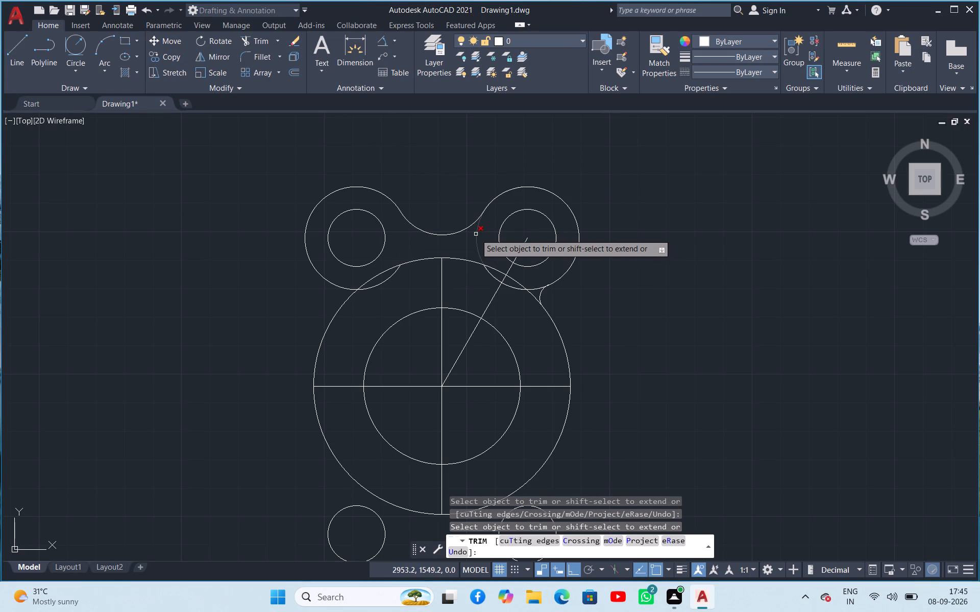
{"action": "left_click", "coordinate": [476, 234]}
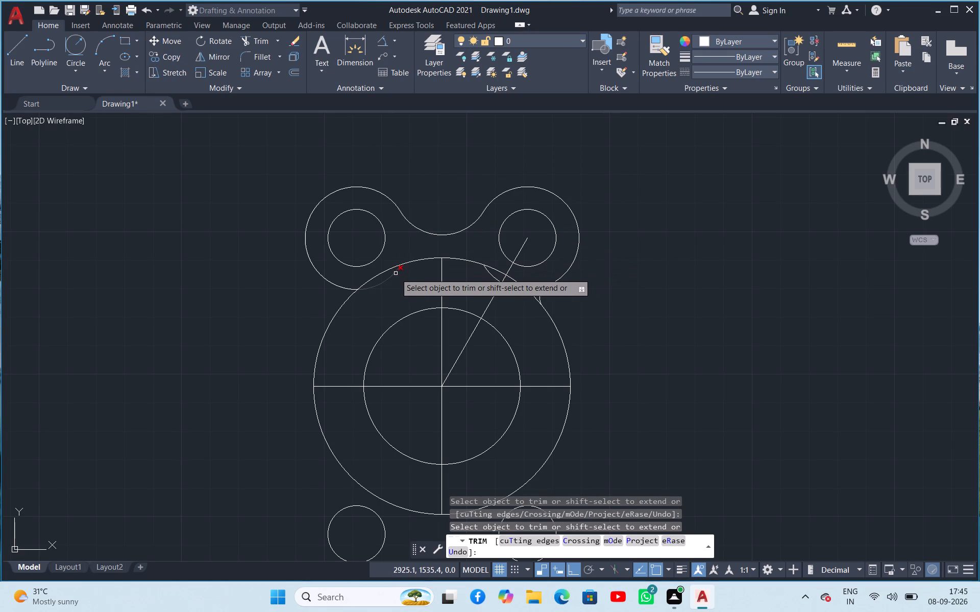
{"action": "left_click", "coordinate": [396, 273]}
{"action": "right_click", "coordinate": [605, 270]}
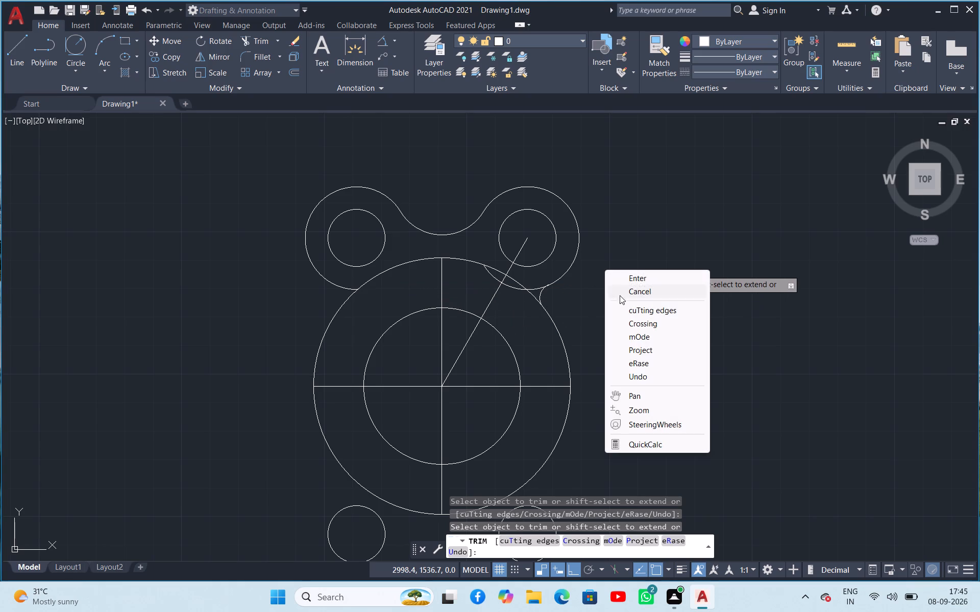
{"action": "left_click_drag", "start_coordinate": [645, 278], "coordinate": [640, 278]}
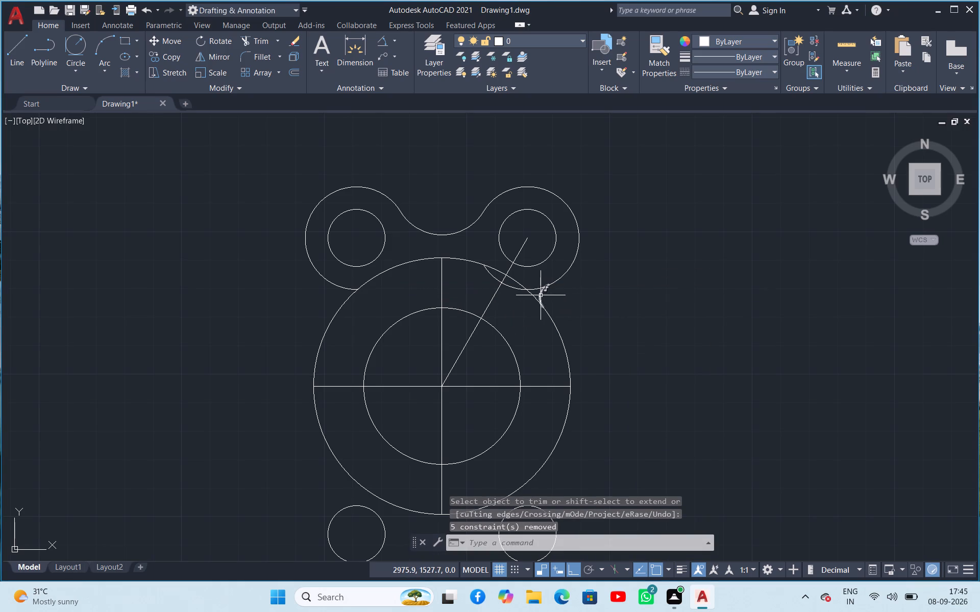
Mirror the radius 5 fillet arc about the vertical centre line, keeping the original.
{"action": "left_click", "coordinate": [541, 295]}
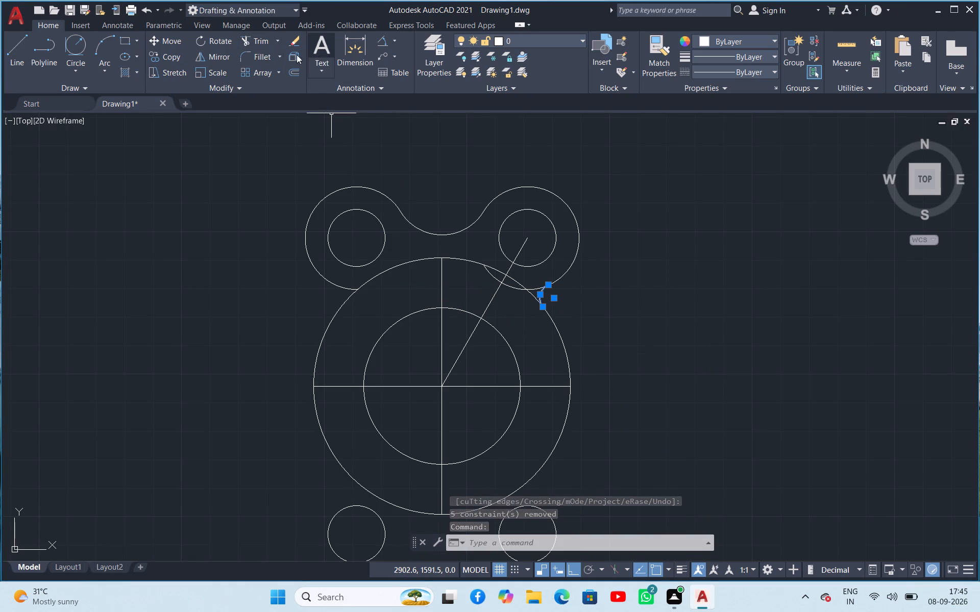
{"action": "left_click", "coordinate": [214, 59]}
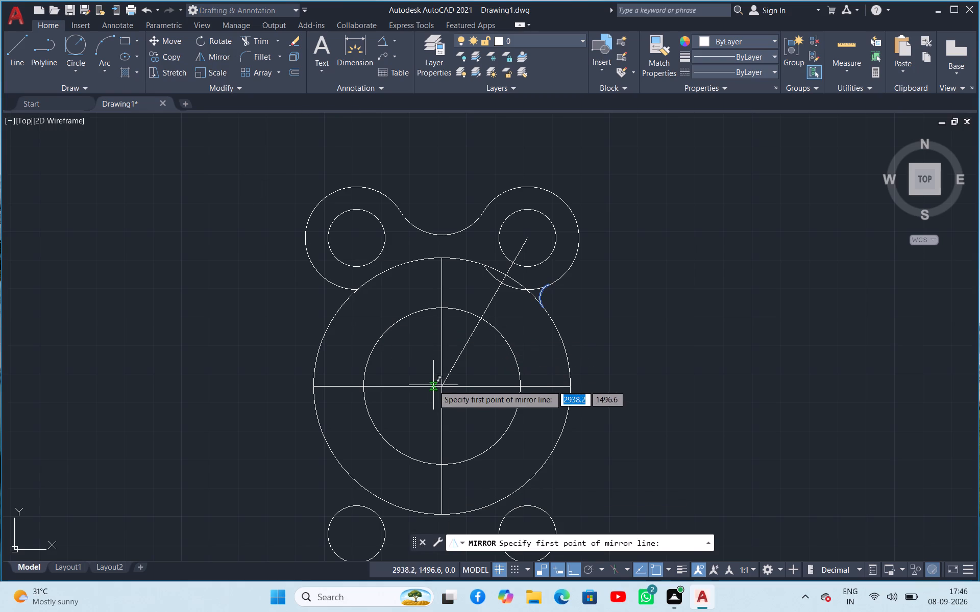
{"action": "left_click", "coordinate": [443, 386]}
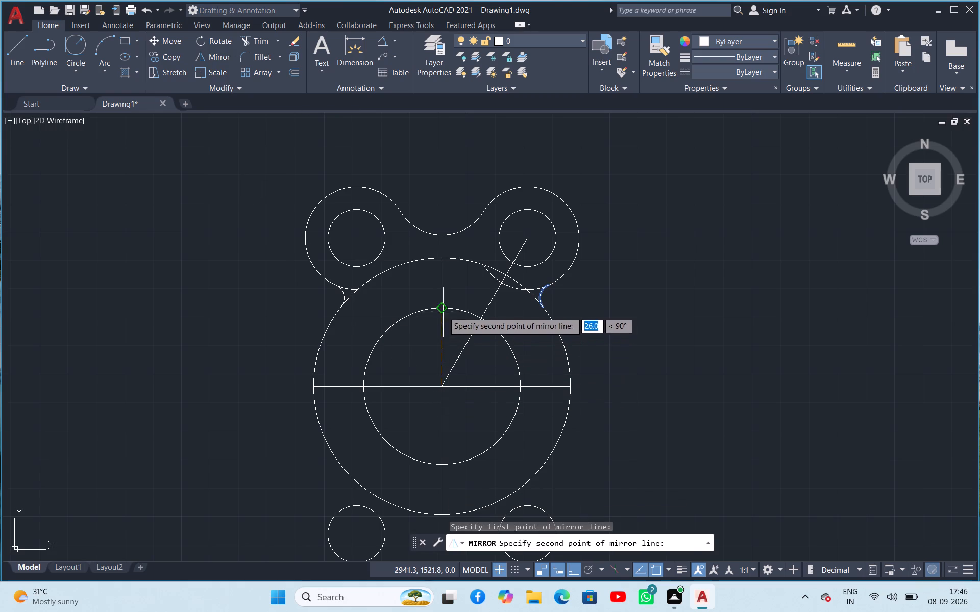
{"action": "left_click", "coordinate": [442, 310]}
{"action": "left_click_drag", "start_coordinate": [457, 351], "coordinate": [442, 310]}
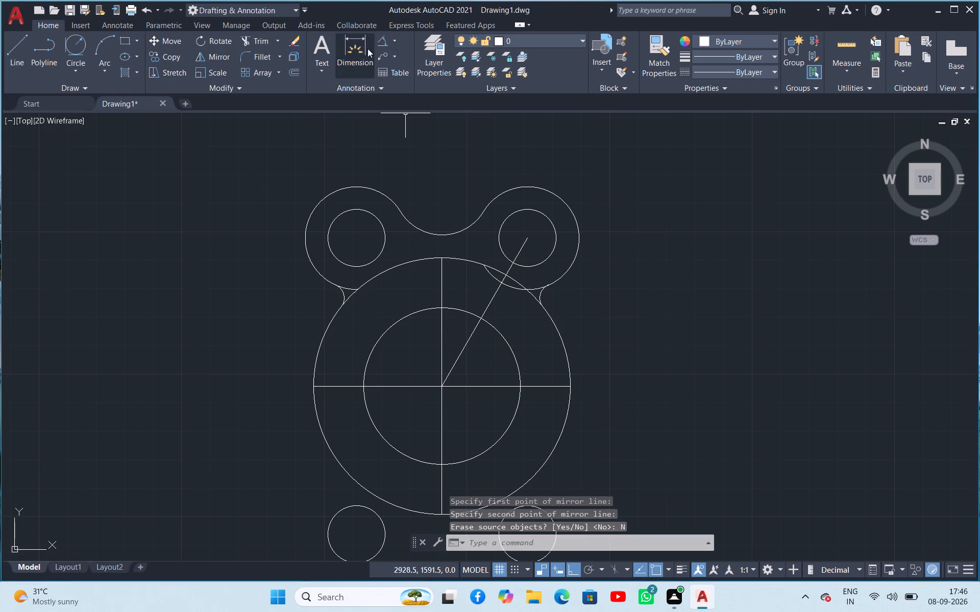
Trim the leftover lower arcs of both upper lobes between the radius 5 fillets and inside the radius 45 circle.
{"action": "left_click", "coordinate": [258, 37]}
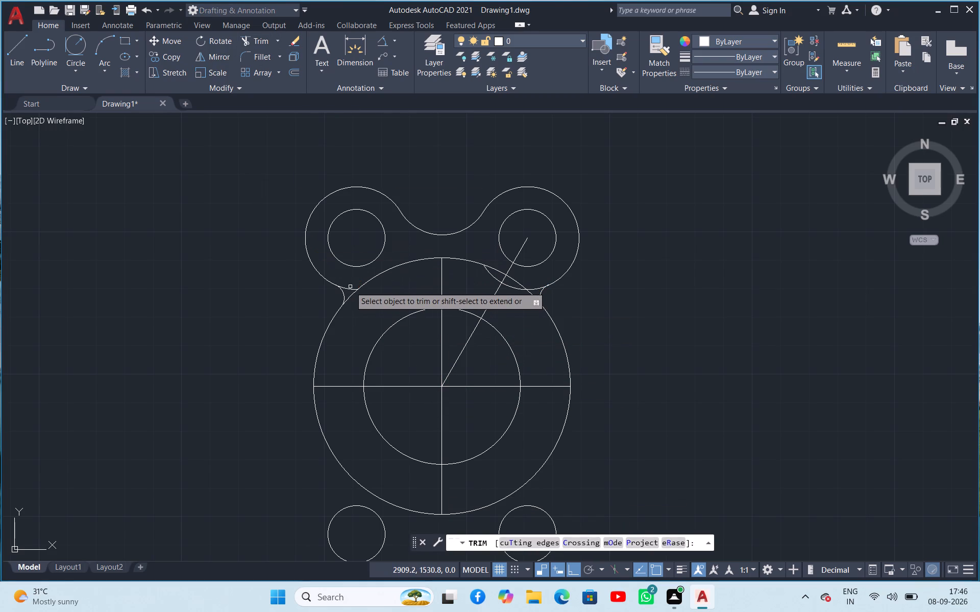
{"action": "left_click", "coordinate": [350, 288]}
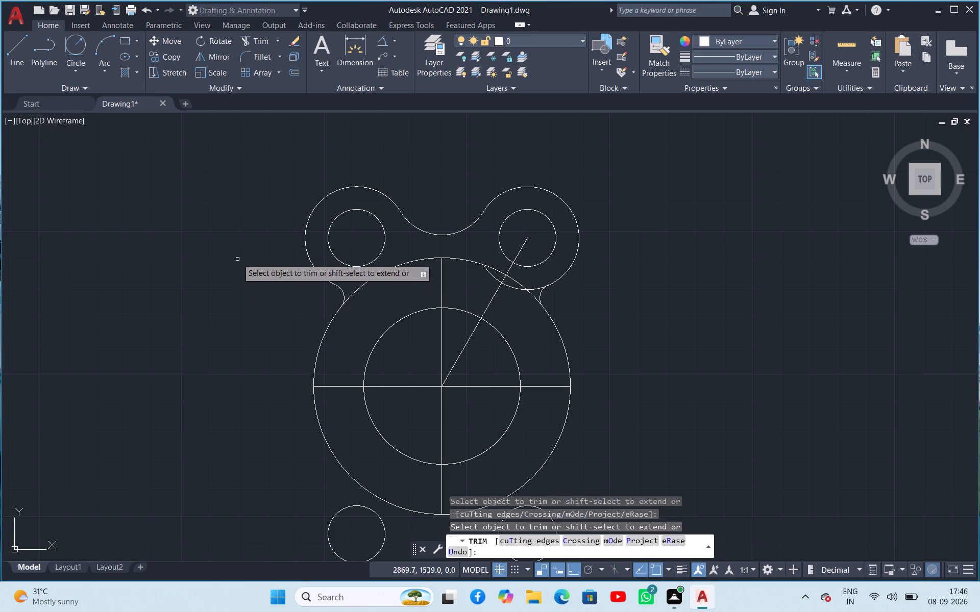
{"action": "left_click", "coordinate": [497, 276]}
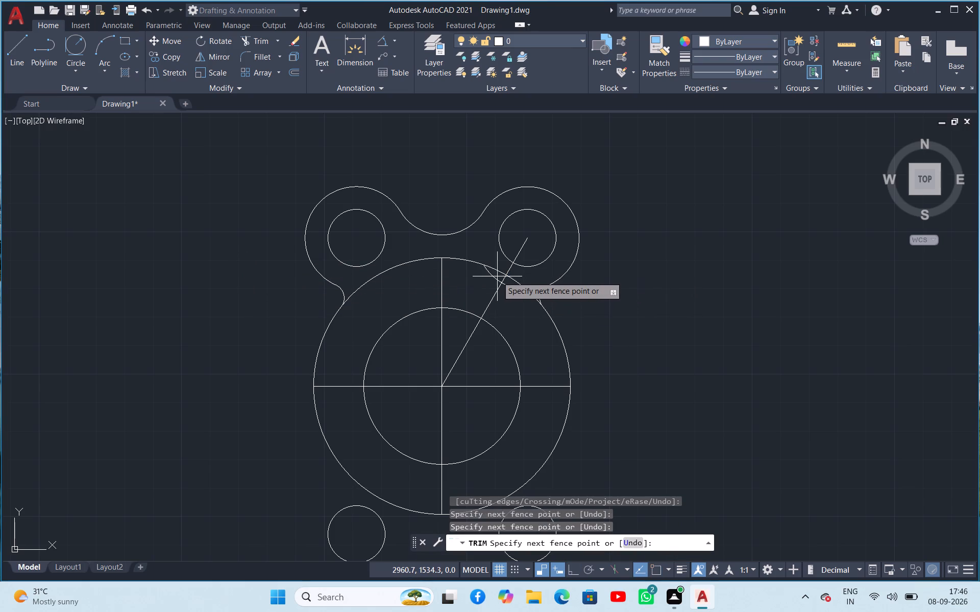
{"action": "left_click", "coordinate": [493, 281]}
{"action": "left_click", "coordinate": [507, 287]}
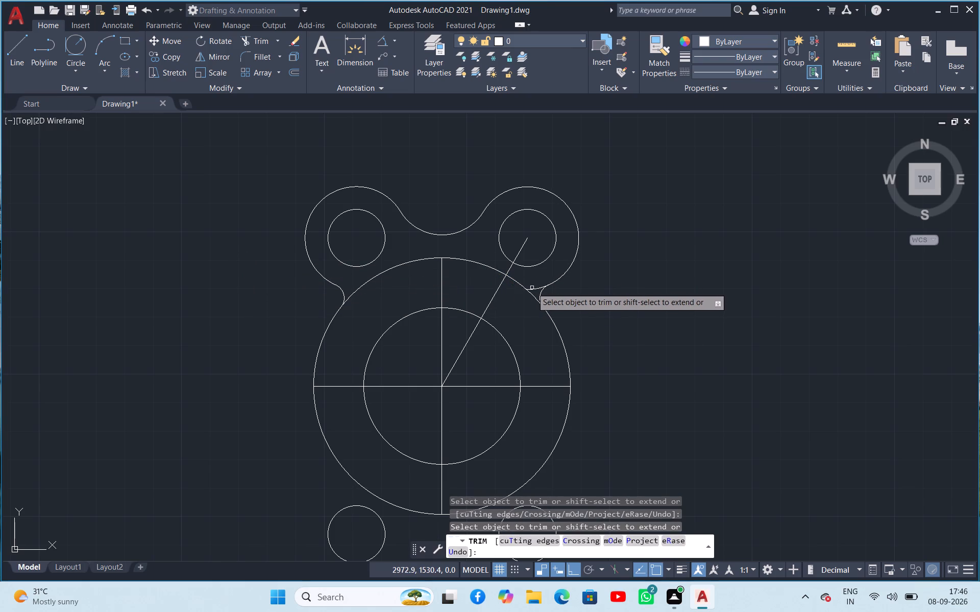
{"action": "left_click", "coordinate": [532, 288]}
{"action": "right_click", "coordinate": [603, 274]}
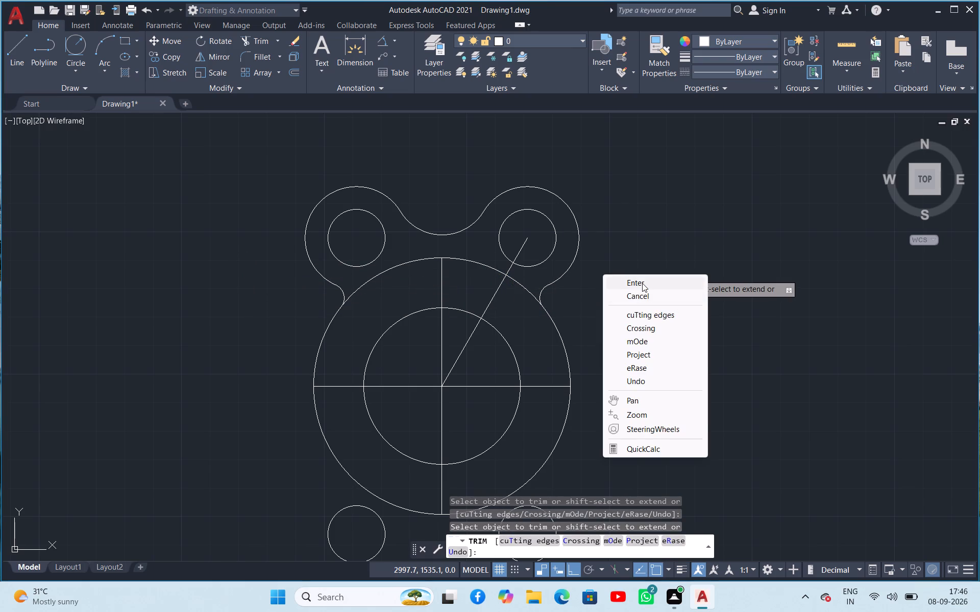
{"action": "left_click", "coordinate": [642, 283]}
Mirror the upper lobe outline, including both fillets and the radius 17 blend, about the horizontal centre line, keeping the original.
{"action": "scroll", "coordinate": [589, 297], "scroll_direction": "up", "scroll_amount": 2}
{"action": "scroll", "coordinate": [589, 296], "scroll_direction": "down", "scroll_amount": 2}
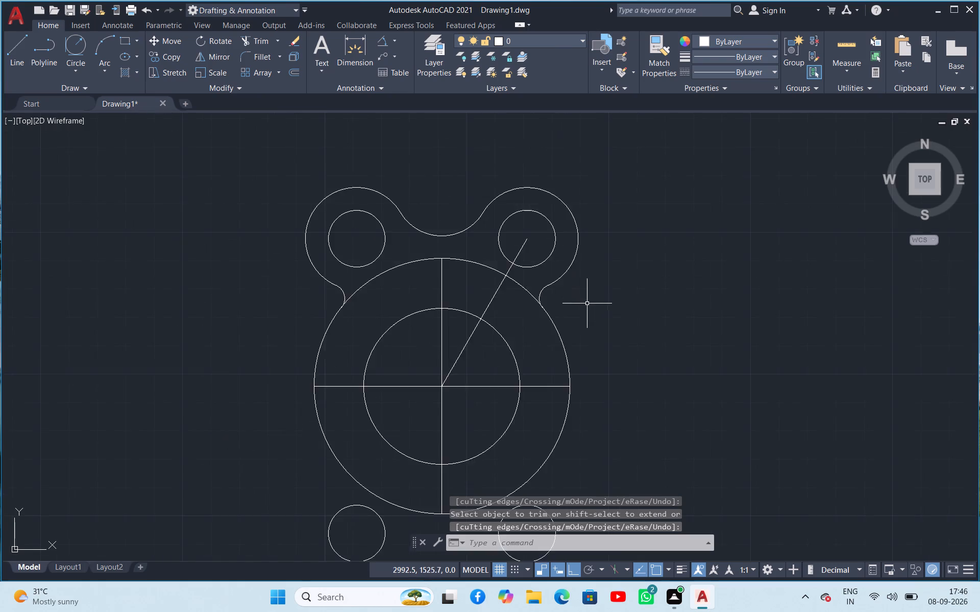
{"action": "scroll", "coordinate": [587, 307], "scroll_direction": "down", "scroll_amount": 1}
{"action": "scroll", "coordinate": [577, 435], "scroll_direction": "down", "scroll_amount": 2}
{"action": "scroll", "coordinate": [596, 488], "scroll_direction": "up", "scroll_amount": 3}
{"action": "scroll", "coordinate": [581, 358], "scroll_direction": "down", "scroll_amount": 2}
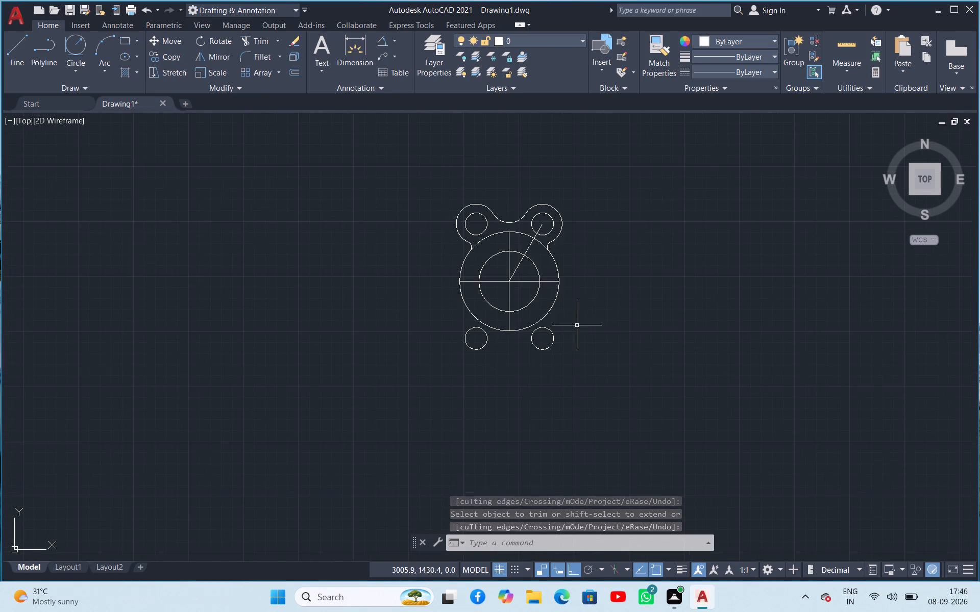
{"action": "scroll", "coordinate": [588, 227], "scroll_direction": "up", "scroll_amount": 1}
{"action": "left_click", "coordinate": [544, 236]}
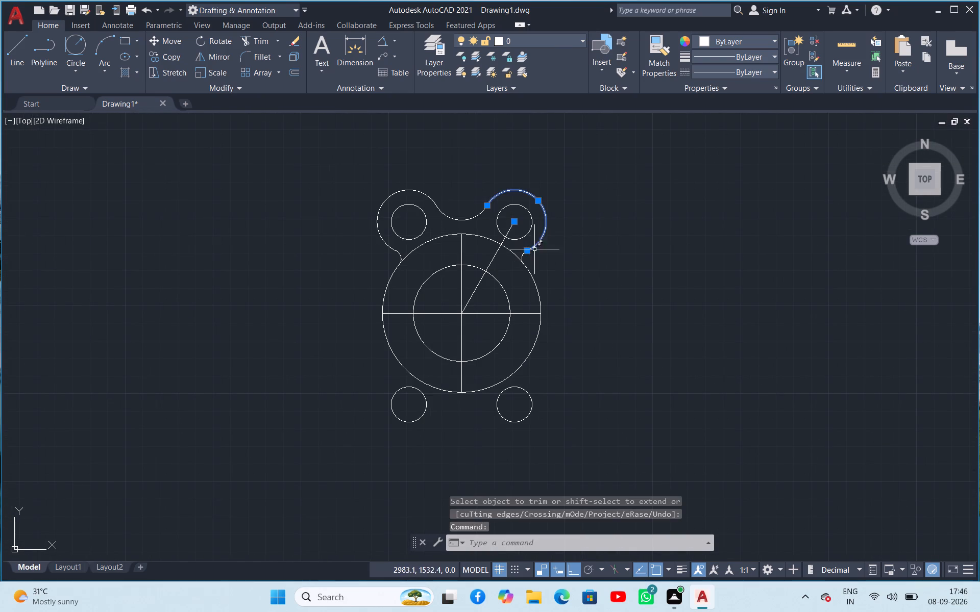
{"action": "left_click", "coordinate": [524, 258]}
{"action": "left_click", "coordinate": [475, 217]}
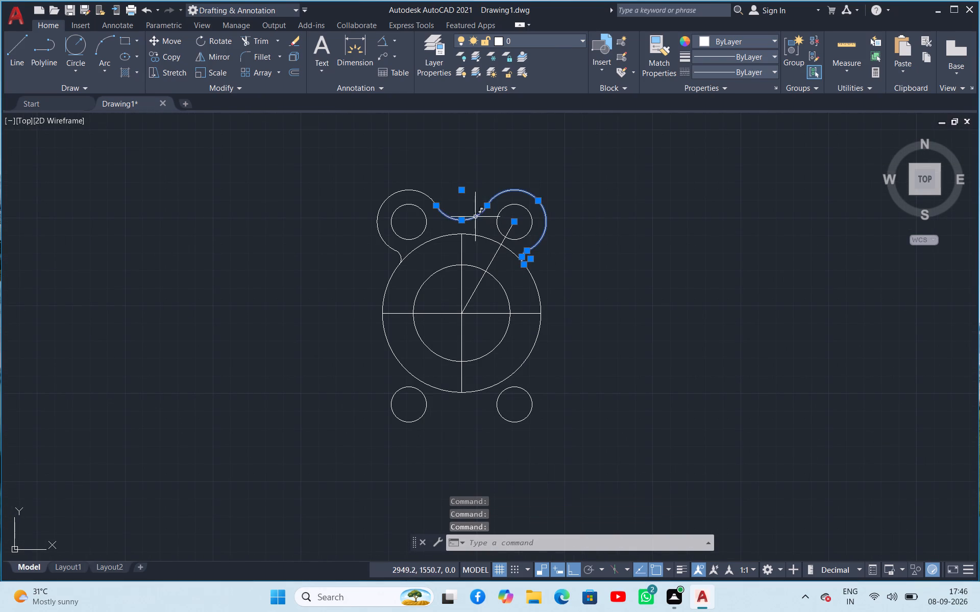
{"action": "left_click", "coordinate": [431, 201]}
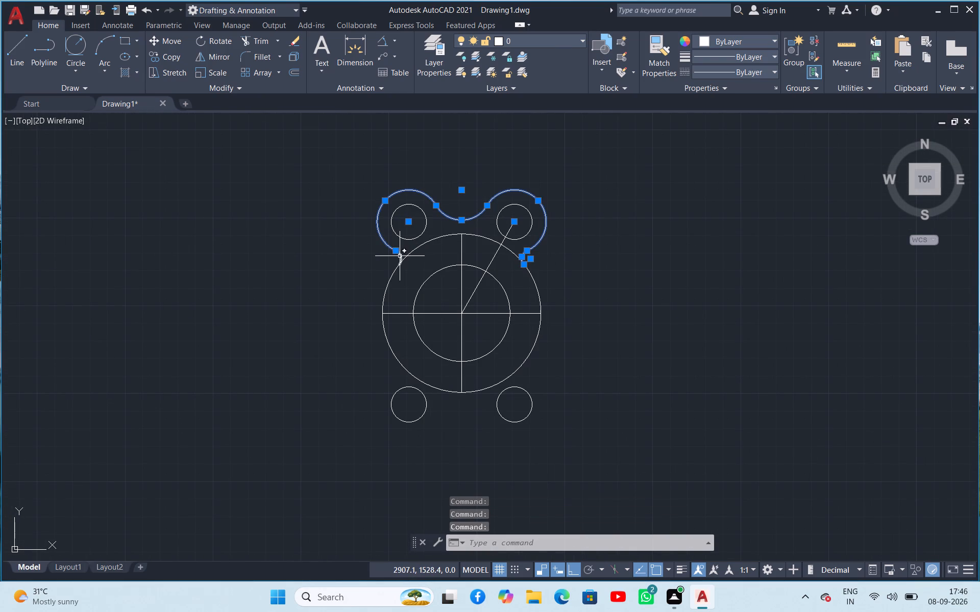
{"action": "left_click", "coordinate": [400, 256]}
{"action": "left_click_drag", "start_coordinate": [217, 62], "coordinate": [217, 76]}
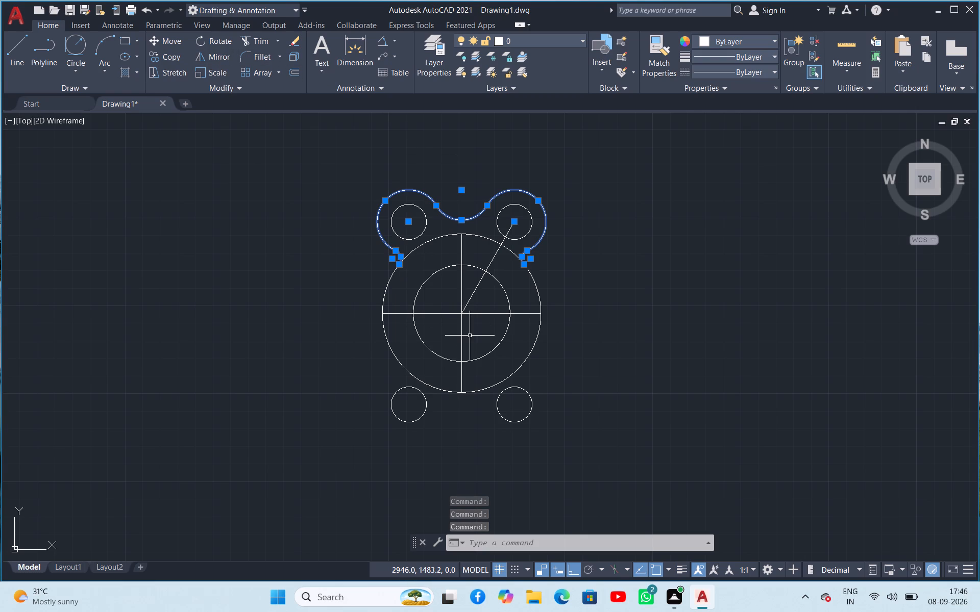
{"action": "left_click", "coordinate": [209, 60]}
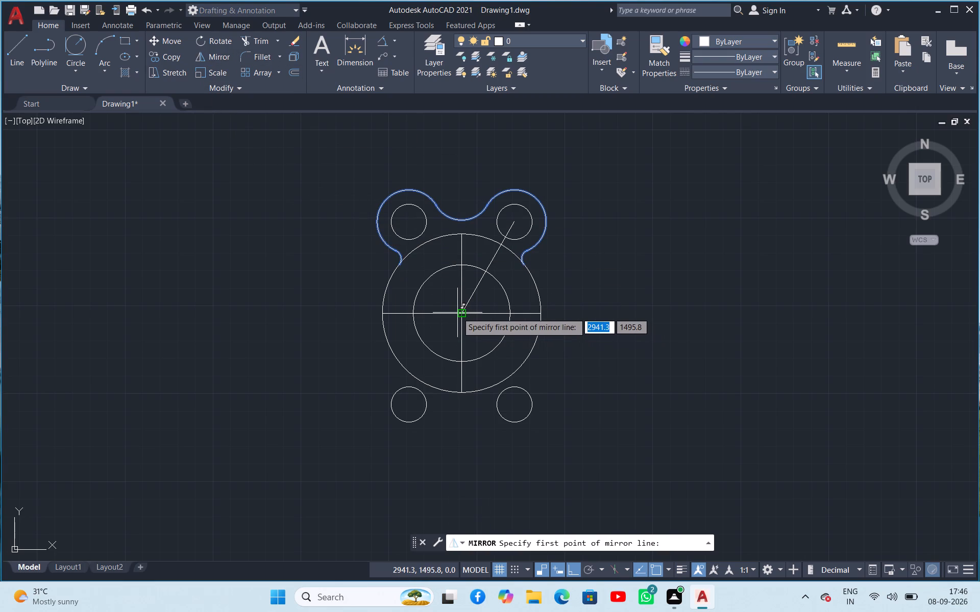
{"action": "left_click_drag", "start_coordinate": [459, 314], "coordinate": [477, 316]}
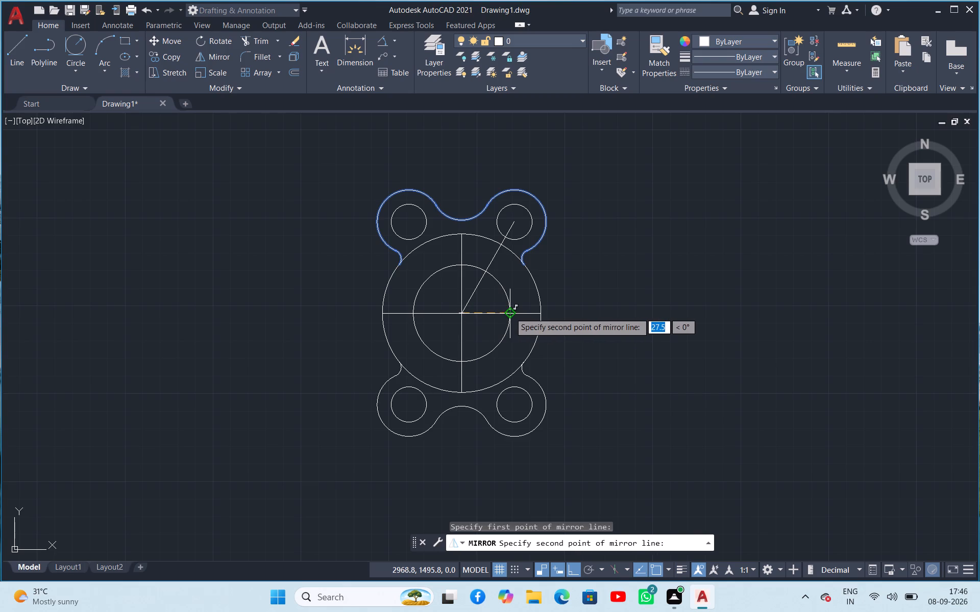
{"action": "left_click", "coordinate": [510, 313]}
{"action": "left_click_drag", "start_coordinate": [533, 356], "coordinate": [514, 310]}
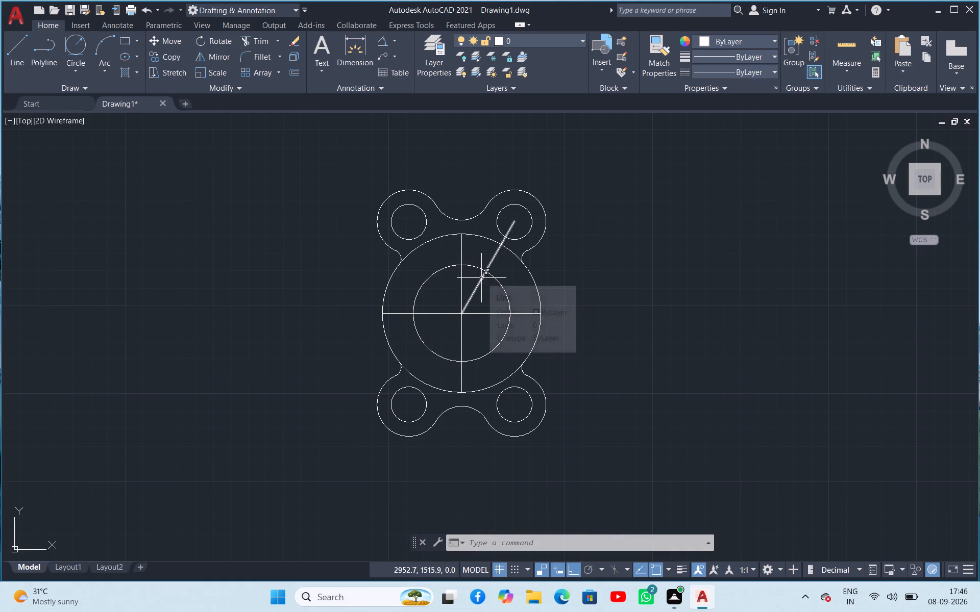
Offset the inclined line from the centre to the upper-right hole by 4 on both sides.
{"action": "left_click", "coordinate": [481, 278]}
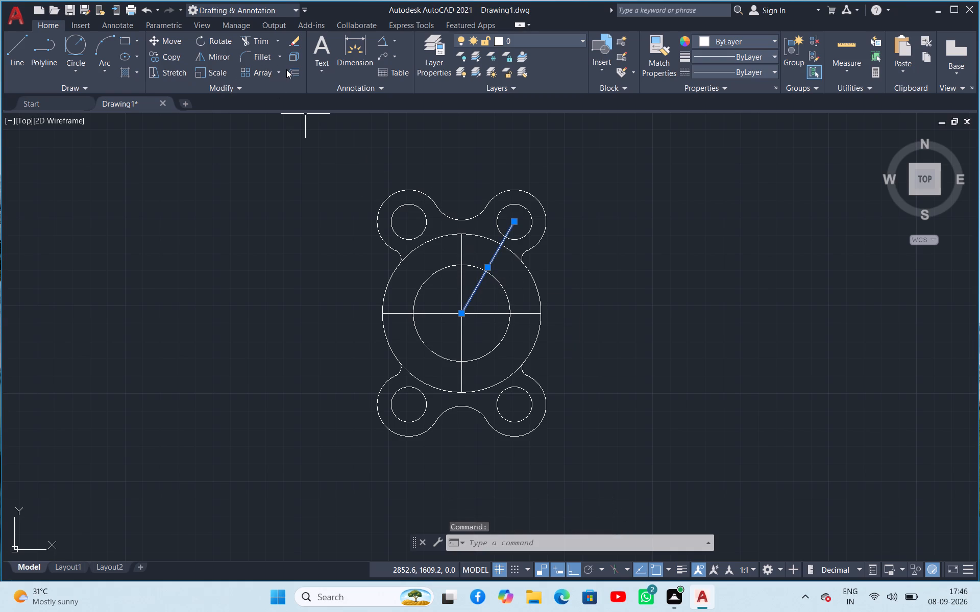
{"action": "left_click", "coordinate": [290, 69]}
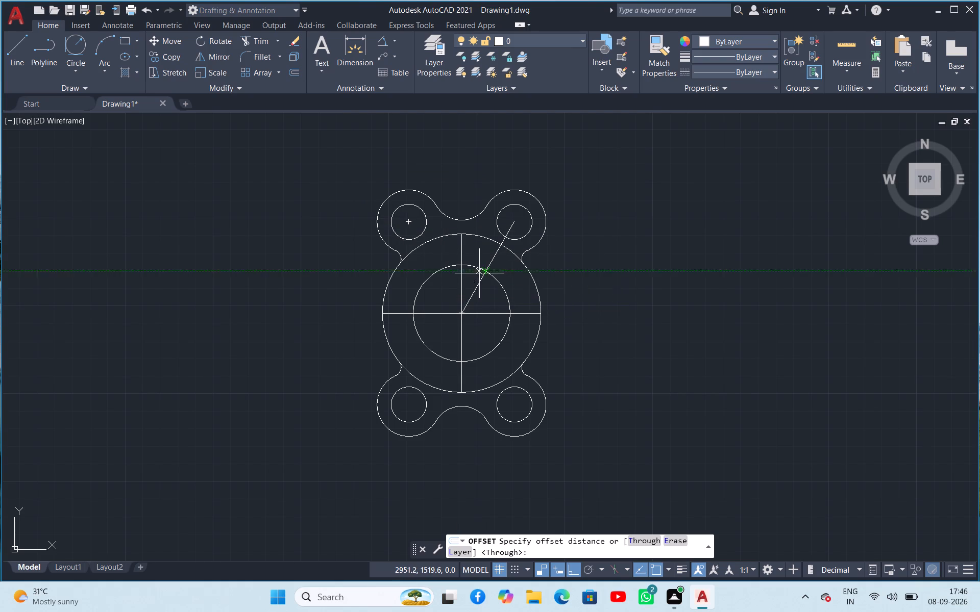
{"action": "scroll", "coordinate": [486, 273], "scroll_direction": "up", "scroll_amount": 3}
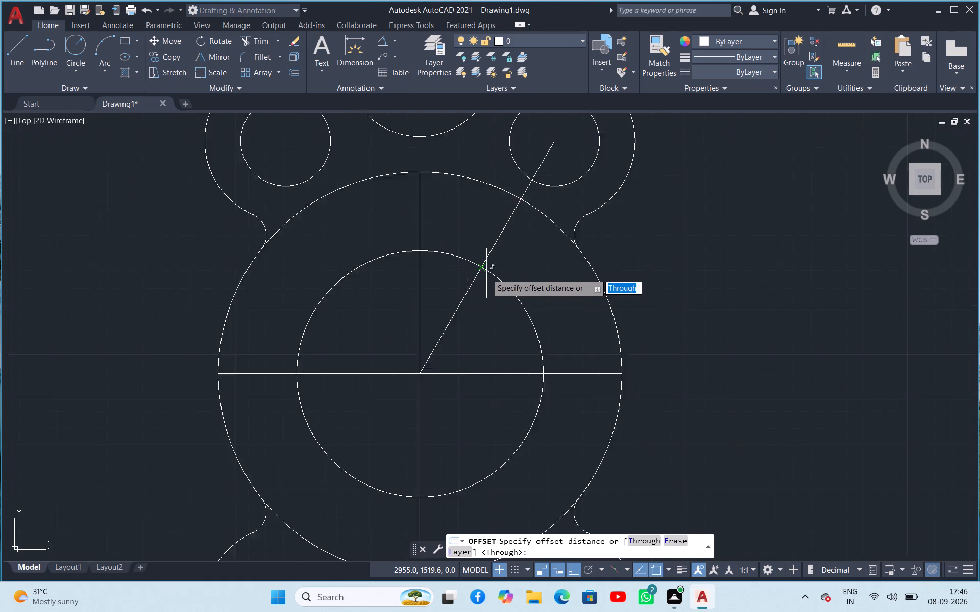
{"action": "left_click", "coordinate": [475, 266]}
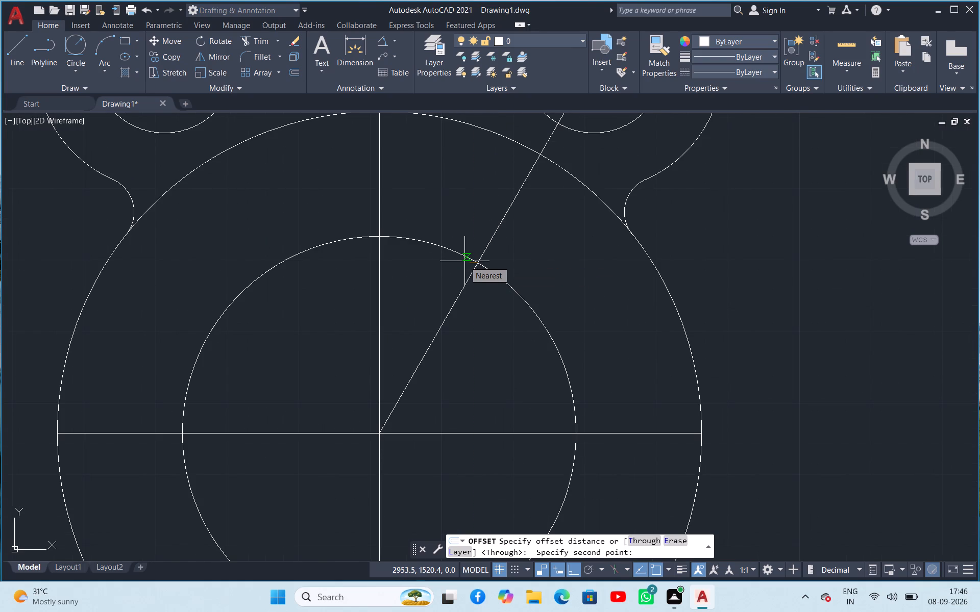
{"action": "key", "text": "4"}
{"action": "key", "text": "Return"}
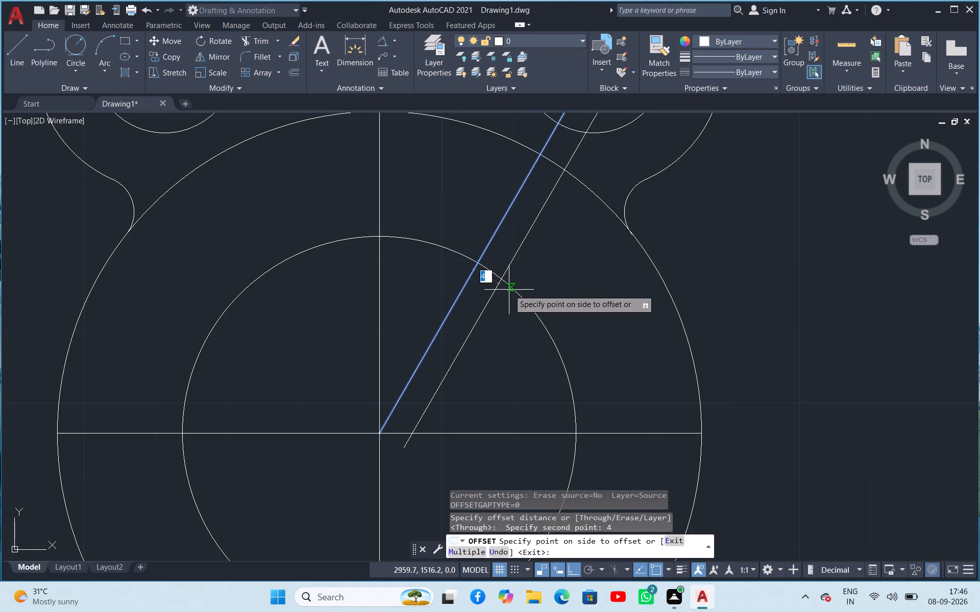
{"action": "left_click", "coordinate": [510, 290]}
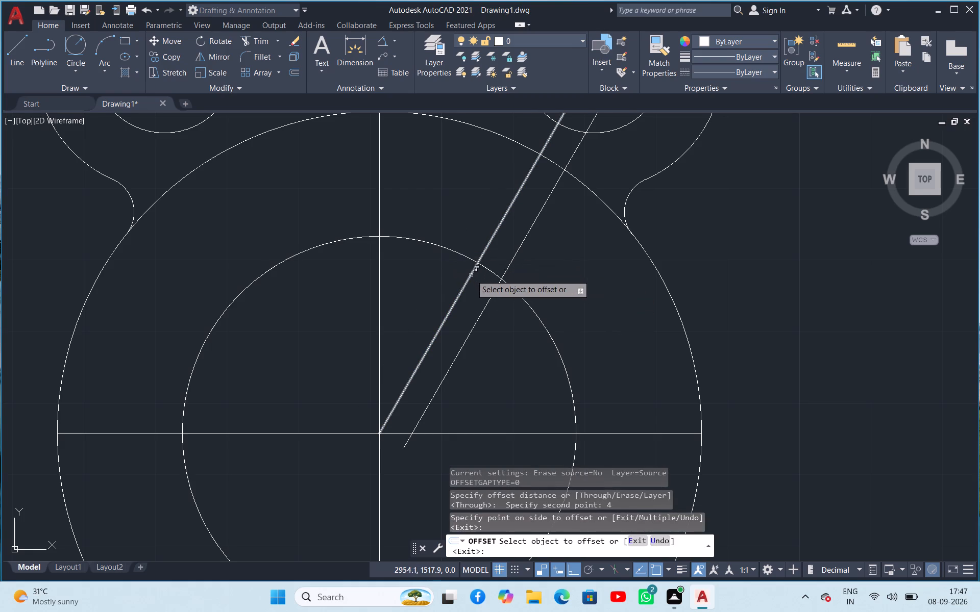
{"action": "left_click", "coordinate": [471, 275]}
{"action": "left_click", "coordinate": [446, 256]}
Trim both offset lines so only their segments between the inner circle and the radius 45 circle are kept.
{"action": "scroll", "coordinate": [592, 240], "scroll_direction": "down", "scroll_amount": 1}
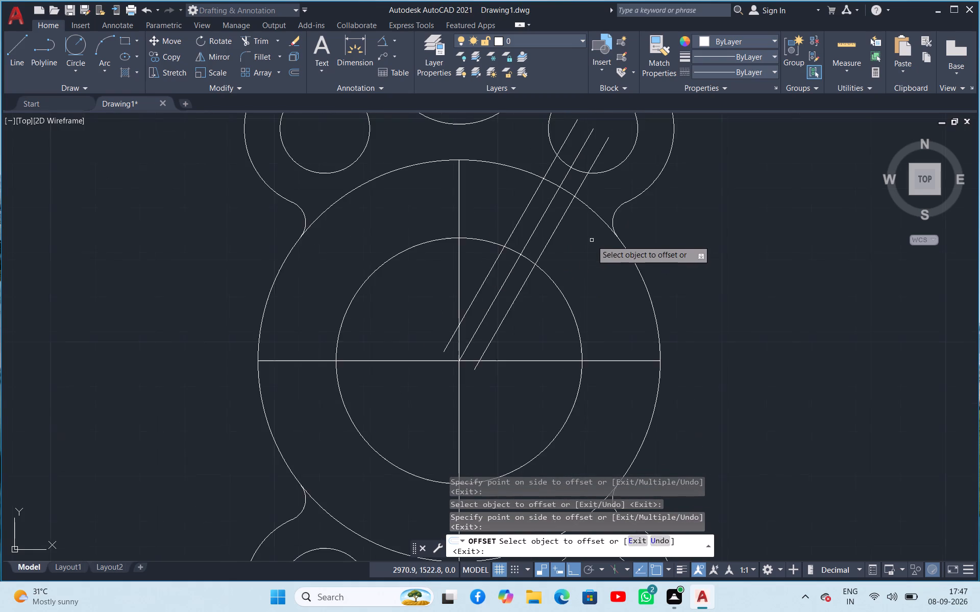
{"action": "scroll", "coordinate": [594, 240], "scroll_direction": "down", "scroll_amount": 1}
{"action": "scroll", "coordinate": [657, 237], "scroll_direction": "up", "scroll_amount": 1}
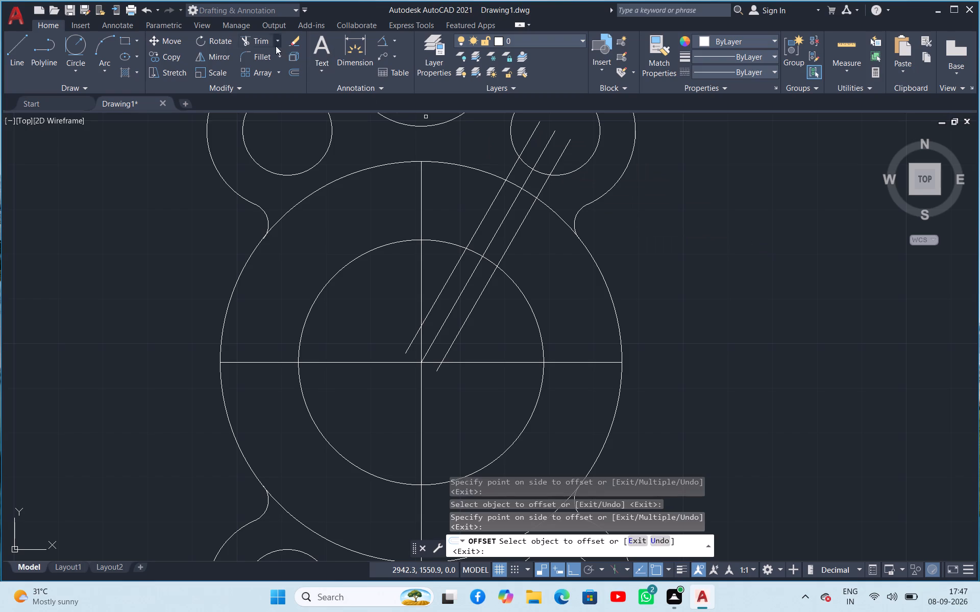
{"action": "left_click", "coordinate": [265, 45]}
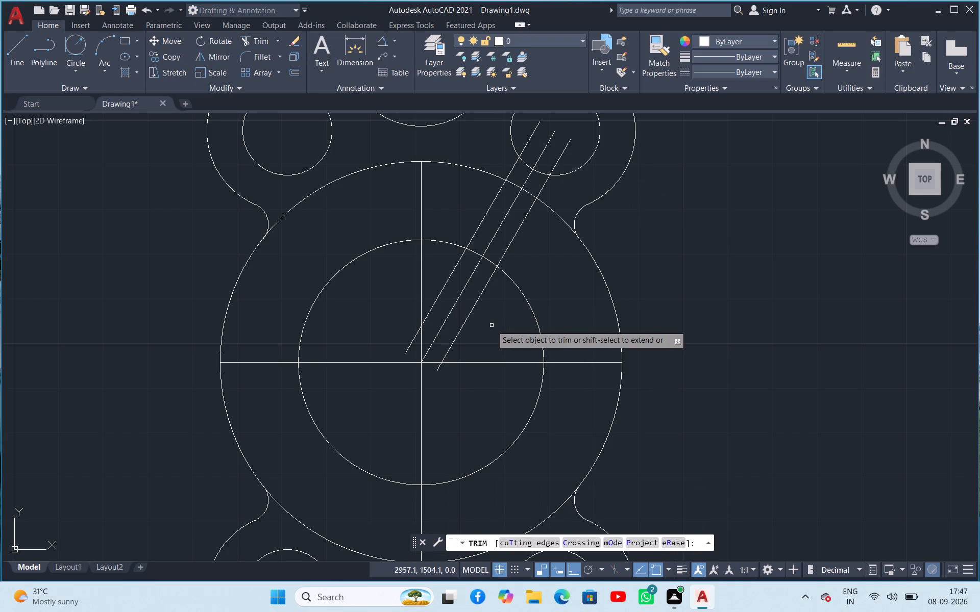
{"action": "left_click", "coordinate": [473, 307]}
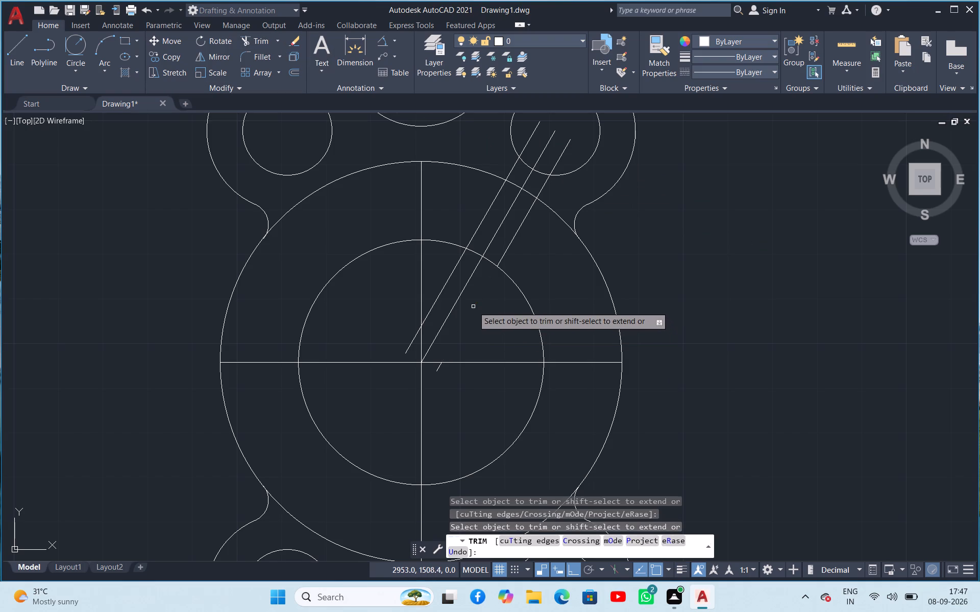
{"action": "left_click", "coordinate": [438, 369]}
{"action": "left_click", "coordinate": [432, 308]}
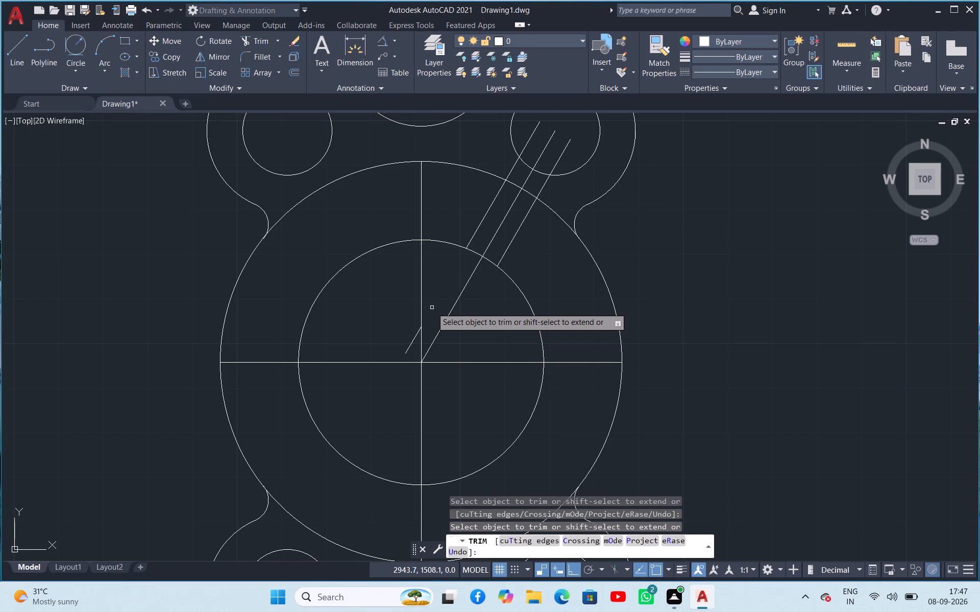
{"action": "left_click", "coordinate": [415, 334]}
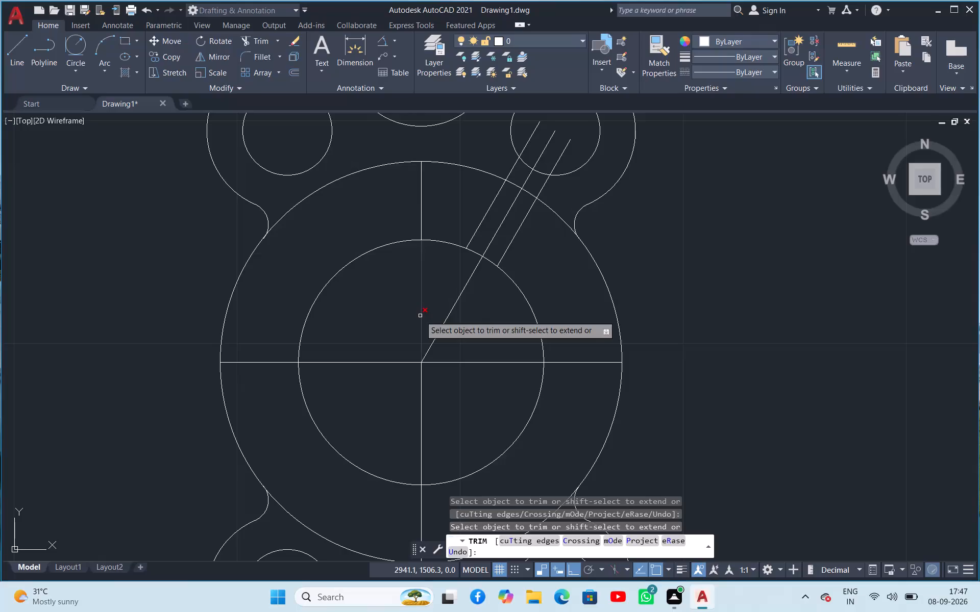
{"action": "left_click", "coordinate": [547, 185]}
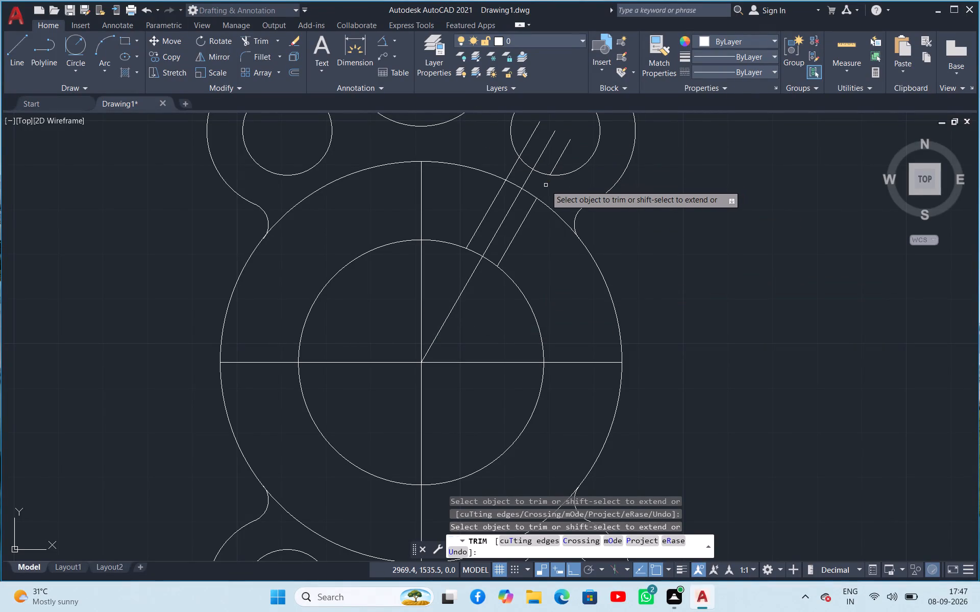
{"action": "left_click", "coordinate": [558, 163]}
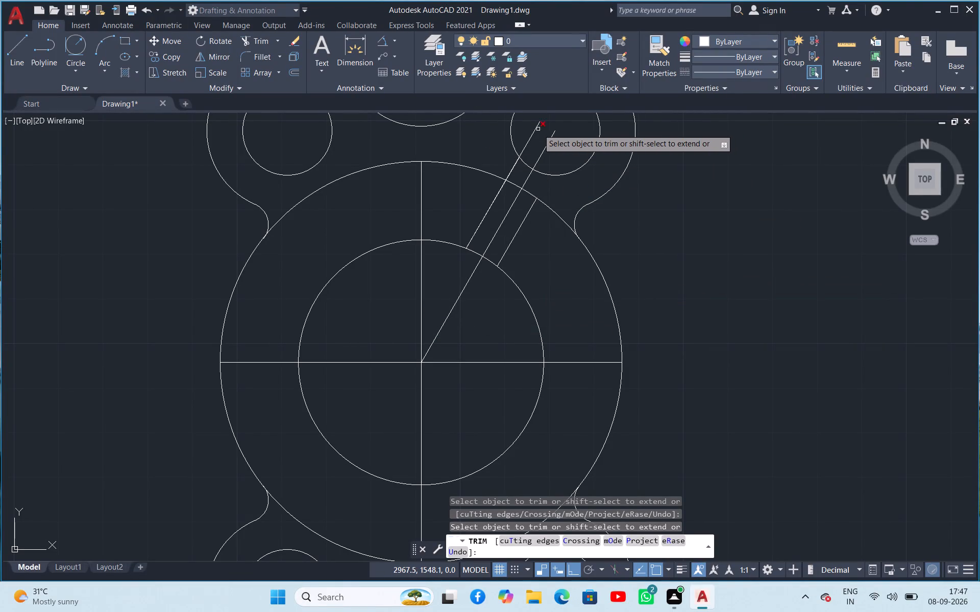
{"action": "left_click", "coordinate": [536, 130]}
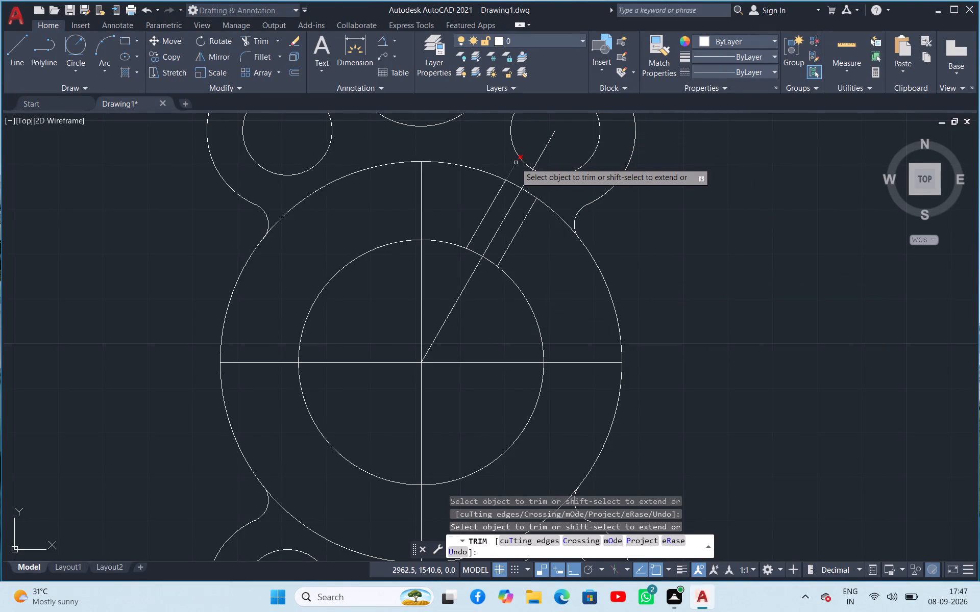
{"action": "left_click", "coordinate": [516, 163]}
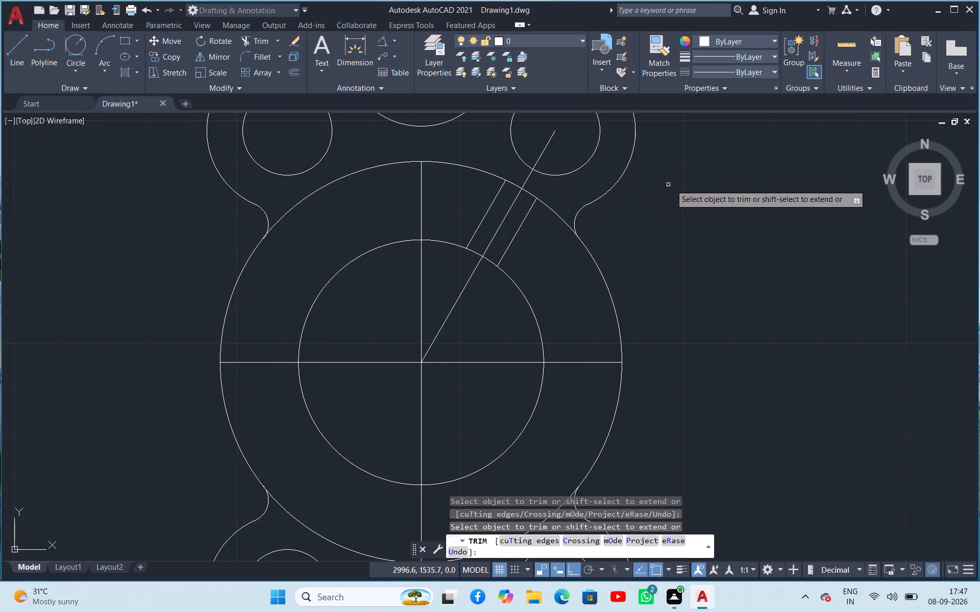
{"action": "right_click", "coordinate": [695, 188]}
{"action": "left_click", "coordinate": [730, 193]}
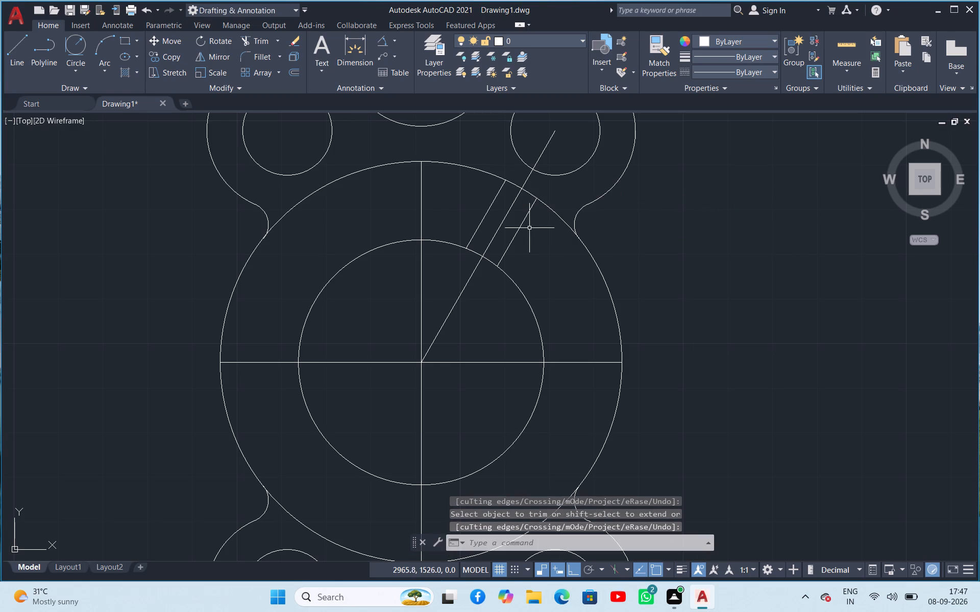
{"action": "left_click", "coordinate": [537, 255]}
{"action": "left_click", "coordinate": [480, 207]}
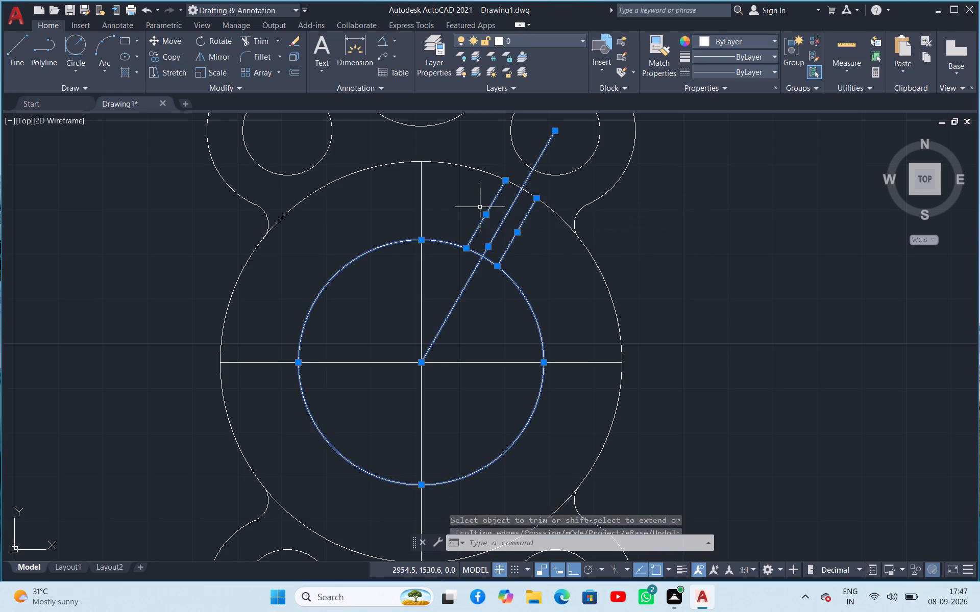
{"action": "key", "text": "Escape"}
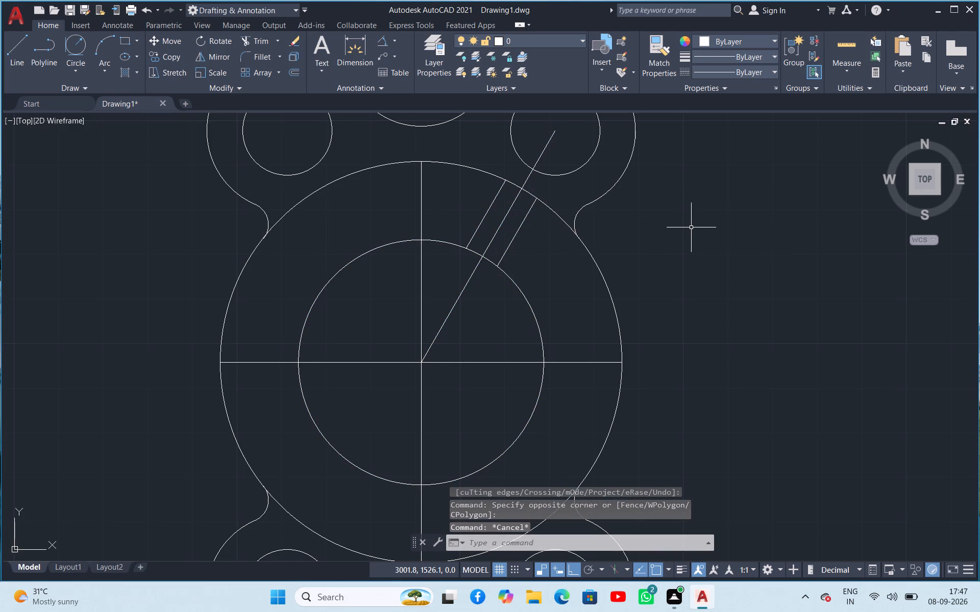
Mirror the inclined line and its two trimmed offset lines about the vertical centre line, keeping the originals.
{"action": "left_click", "coordinate": [554, 248]}
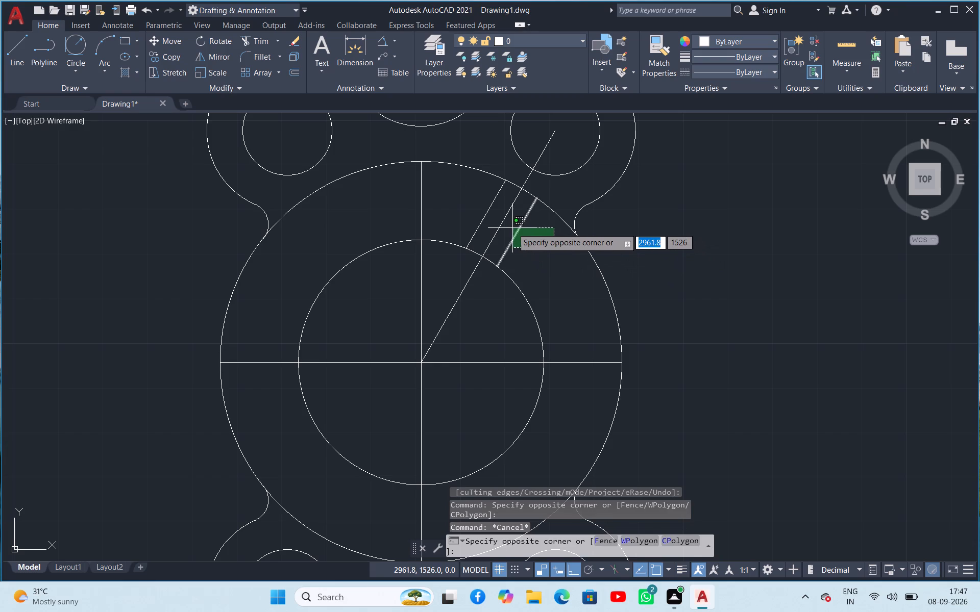
{"action": "left_click", "coordinate": [481, 219]}
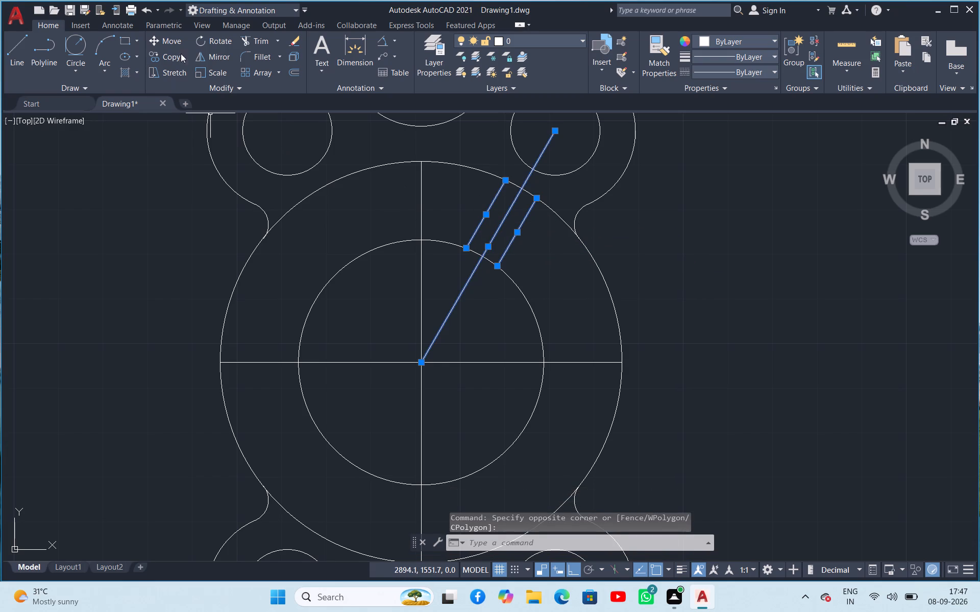
{"action": "left_click", "coordinate": [200, 56]}
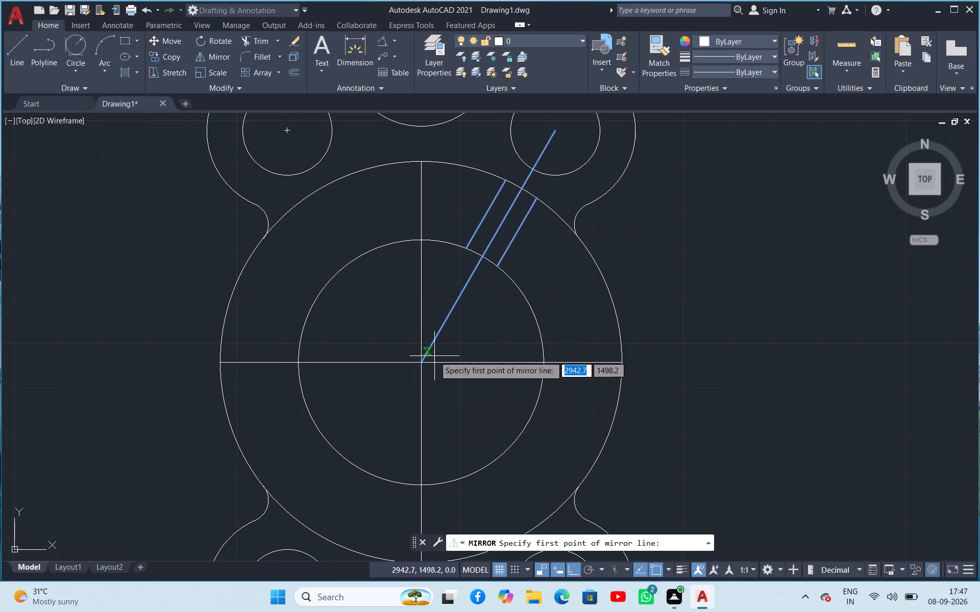
{"action": "left_click", "coordinate": [422, 363]}
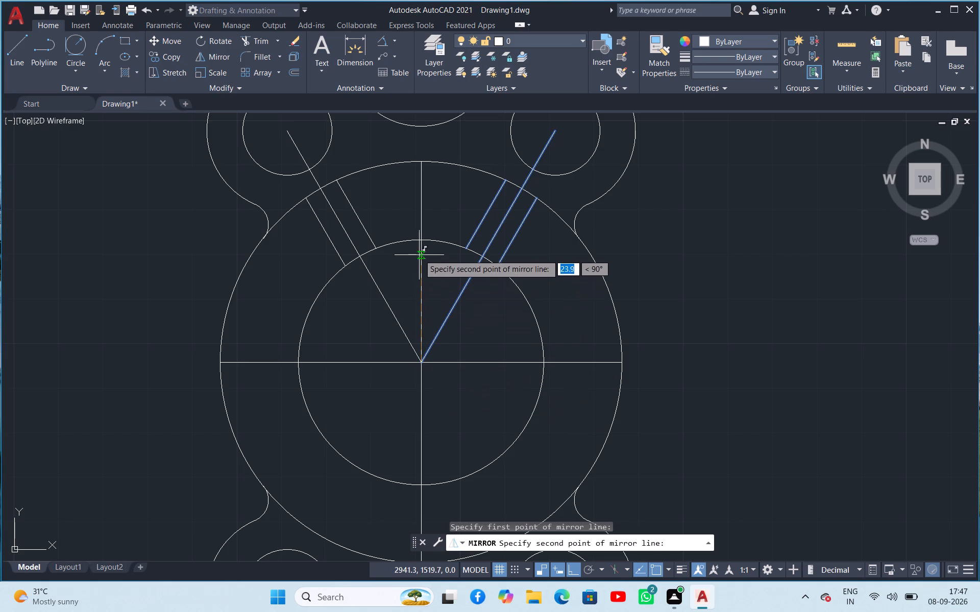
{"action": "left_click", "coordinate": [418, 242]}
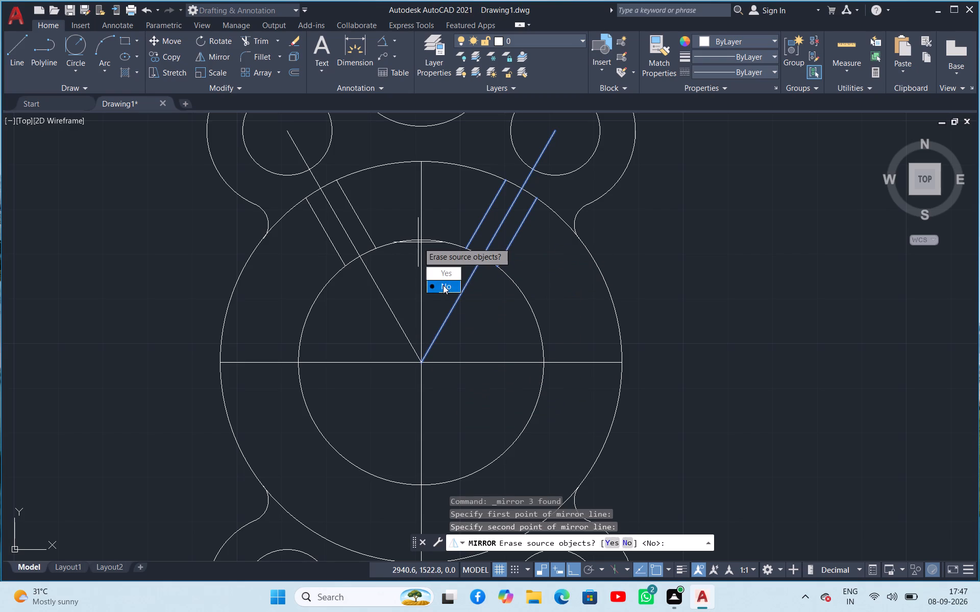
{"action": "left_click_drag", "start_coordinate": [443, 285], "coordinate": [421, 242]}
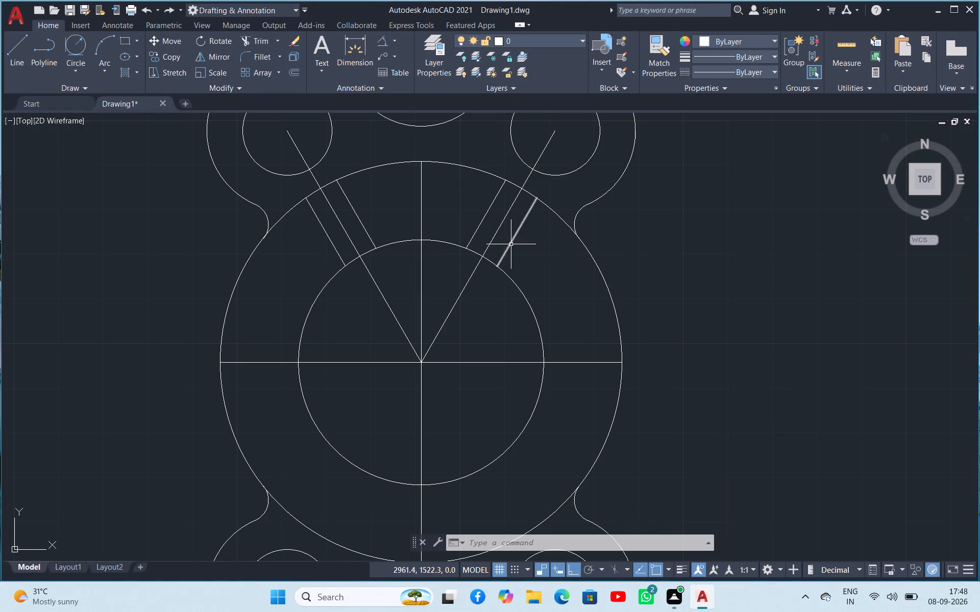
Mirror the four short offset lines between the two circles about the horizontal centre line, keeping the originals.
{"action": "left_click", "coordinate": [511, 244]}
{"action": "left_click", "coordinate": [484, 213]}
{"action": "double_click", "coordinate": [487, 218]}
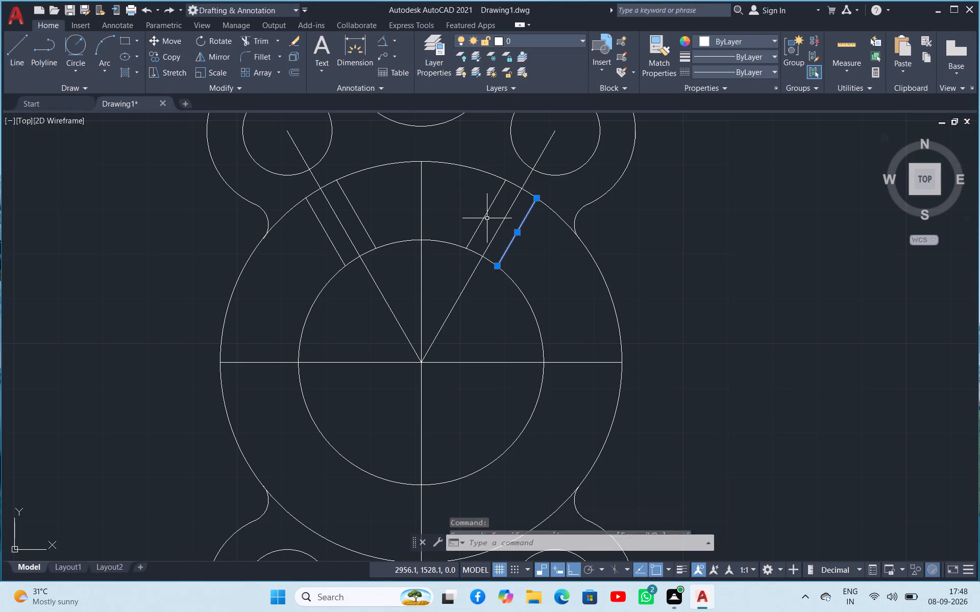
{"action": "left_click", "coordinate": [483, 219]}
{"action": "left_click", "coordinate": [363, 227]}
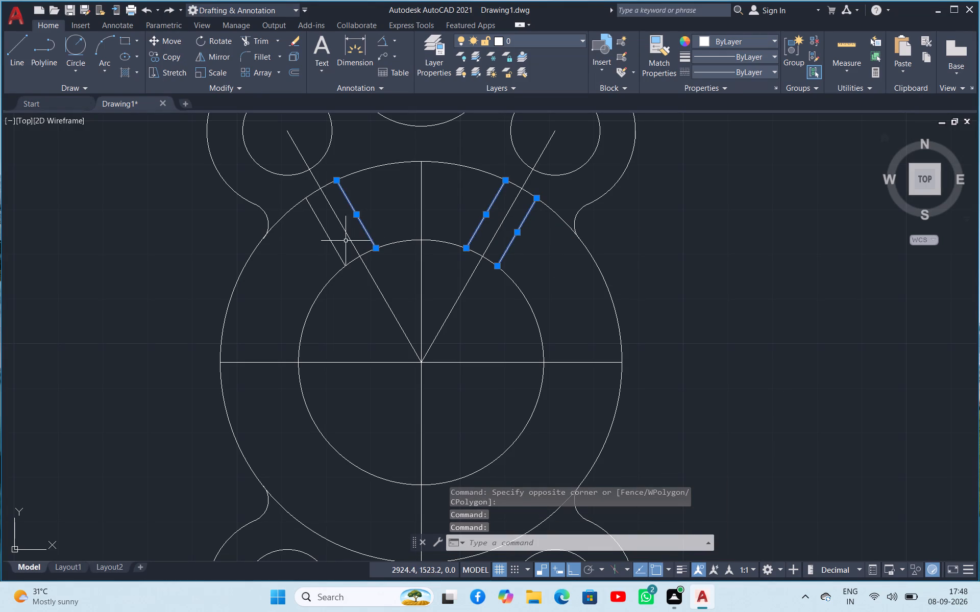
{"action": "left_click", "coordinate": [327, 235]}
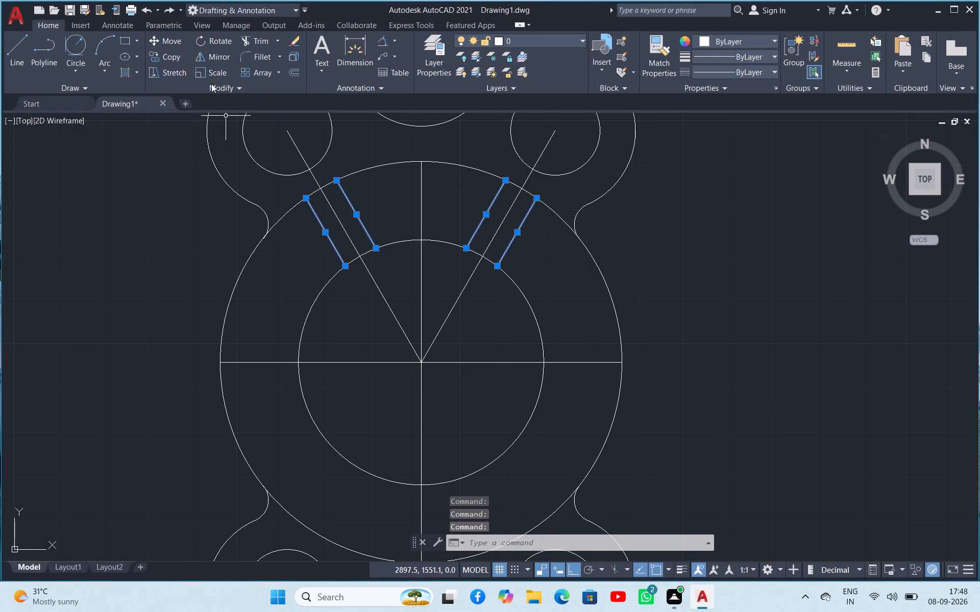
{"action": "left_click", "coordinate": [216, 62]}
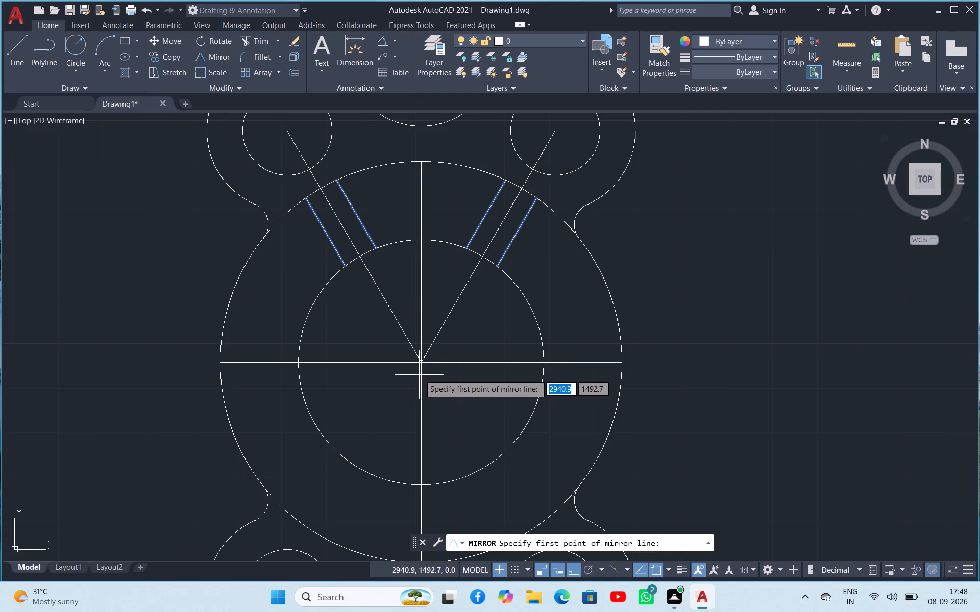
{"action": "left_click_drag", "start_coordinate": [421, 361], "coordinate": [433, 360]}
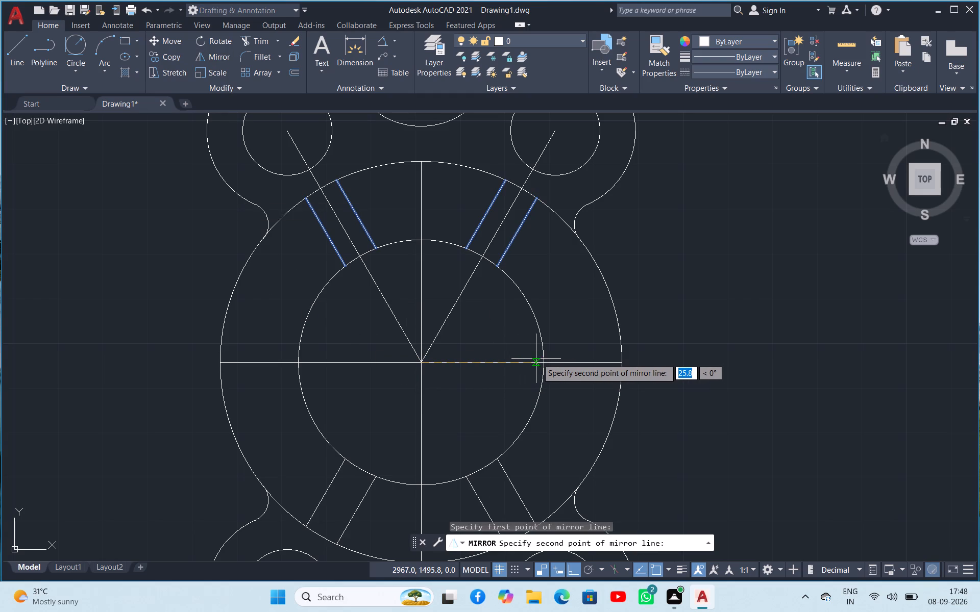
{"action": "left_click", "coordinate": [541, 359]}
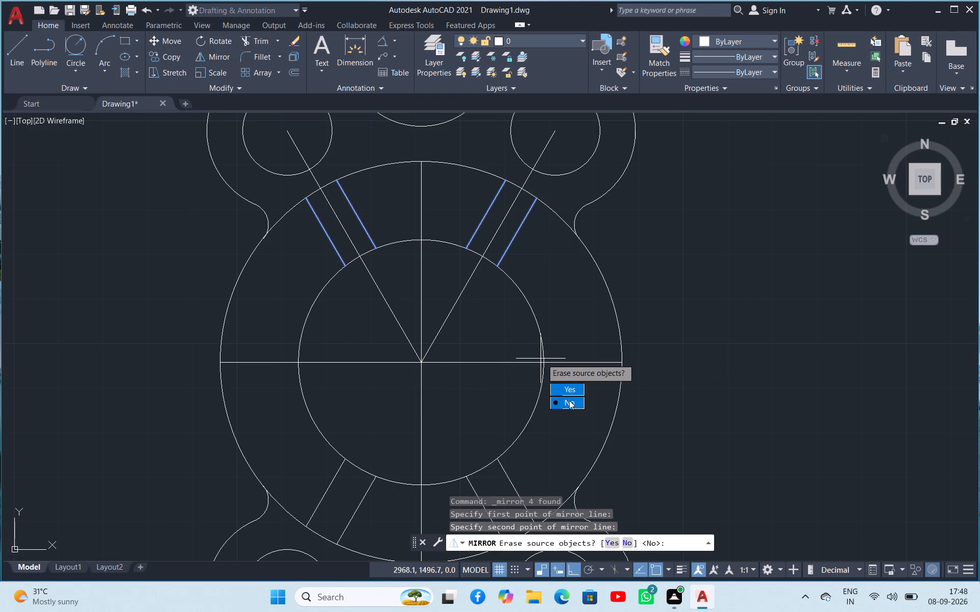
{"action": "left_click_drag", "start_coordinate": [569, 405], "coordinate": [542, 358]}
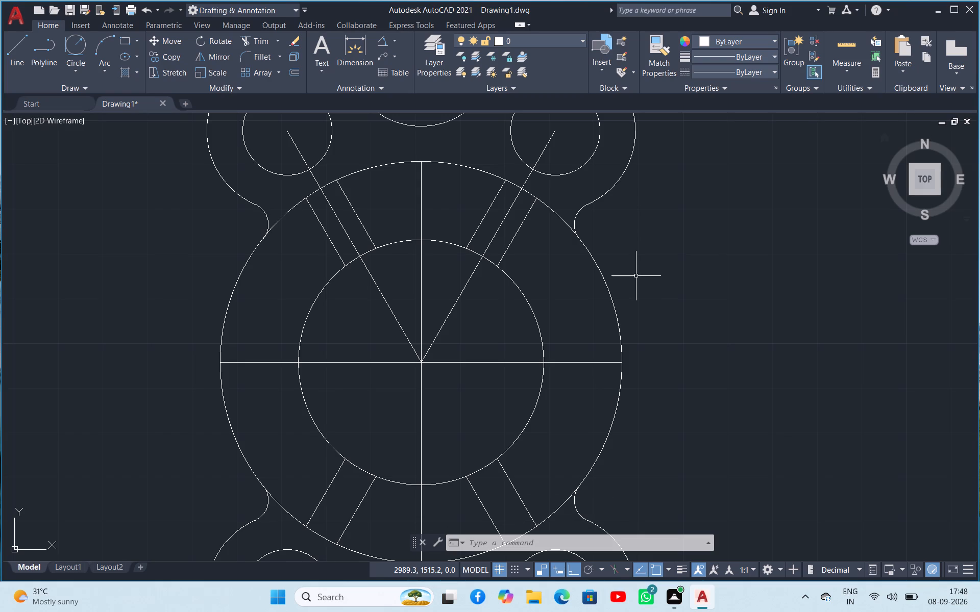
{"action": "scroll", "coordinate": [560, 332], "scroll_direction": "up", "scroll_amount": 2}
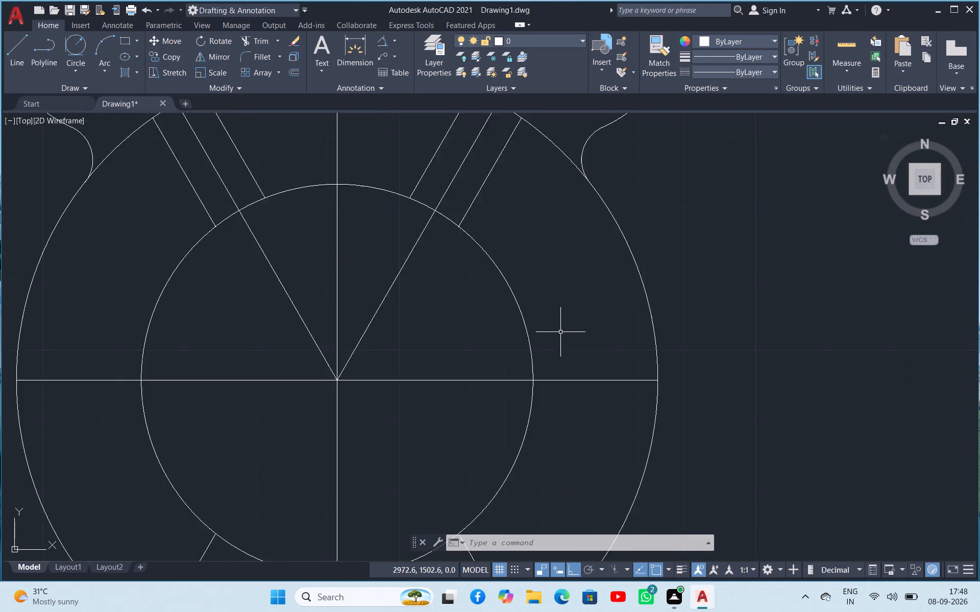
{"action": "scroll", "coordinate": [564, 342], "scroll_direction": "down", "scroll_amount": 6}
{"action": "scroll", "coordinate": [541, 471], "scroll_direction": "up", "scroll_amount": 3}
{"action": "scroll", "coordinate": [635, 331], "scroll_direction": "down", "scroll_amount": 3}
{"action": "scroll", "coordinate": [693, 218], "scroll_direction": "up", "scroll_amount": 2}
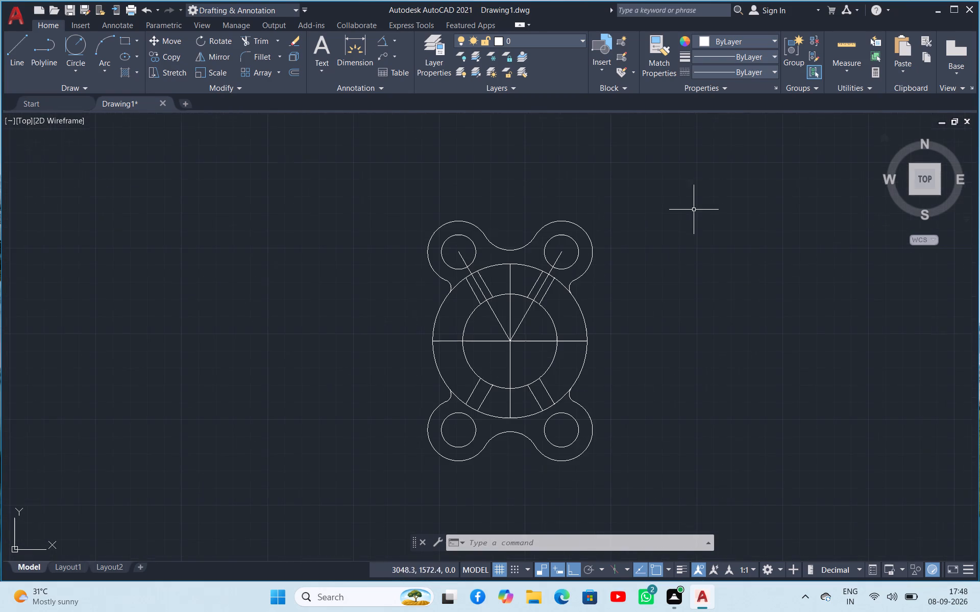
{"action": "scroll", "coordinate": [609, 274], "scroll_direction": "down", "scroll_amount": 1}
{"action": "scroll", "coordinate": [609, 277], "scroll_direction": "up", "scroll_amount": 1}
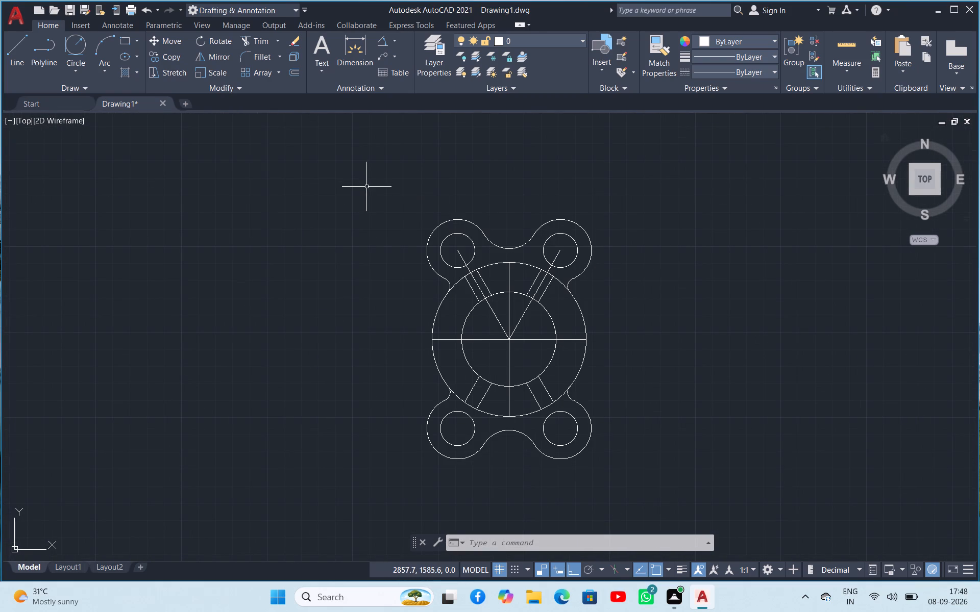
Join all the objects of the part so connected segments become polylines.
{"action": "left_click", "coordinate": [371, 190]}
{"action": "left_click", "coordinate": [653, 476]}
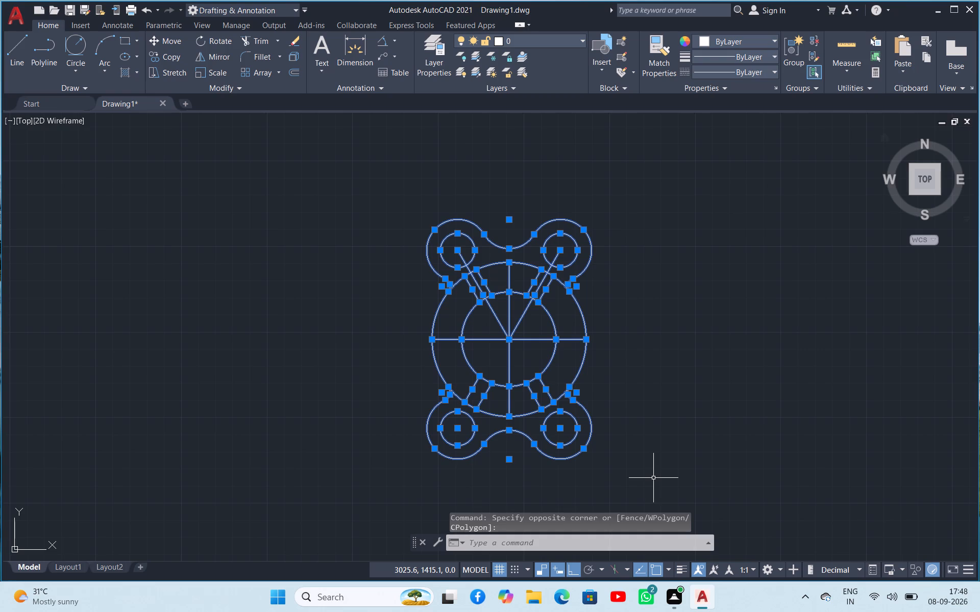
{"action": "type", "text": "J"}
{"action": "key", "text": "space"}
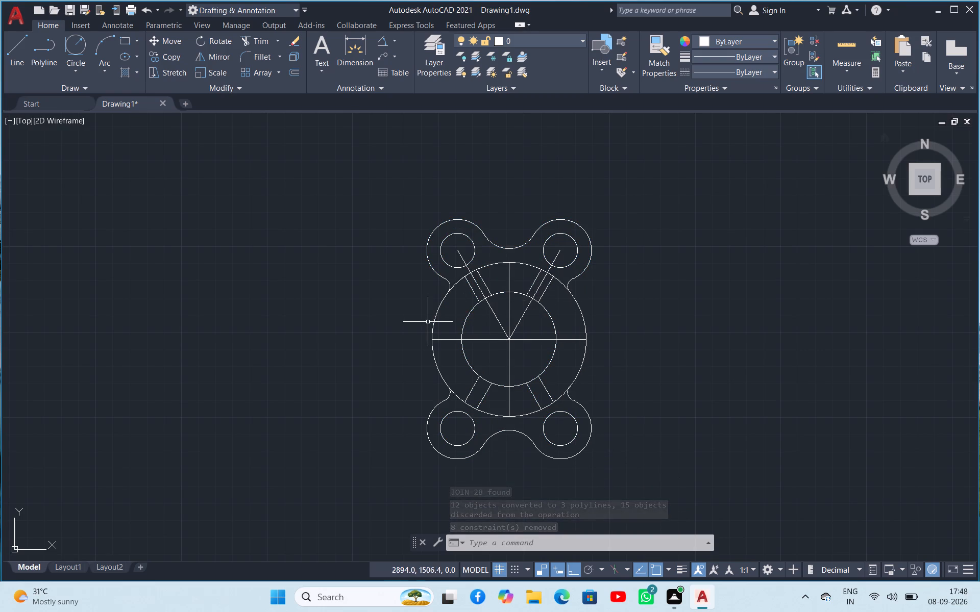
Turn on lineweight display and set the lineweight of the whole part to 0.30 mm, after first trying 0.25 mm.
{"action": "left_click", "coordinate": [289, 317]}
{"action": "left_click", "coordinate": [287, 338]}
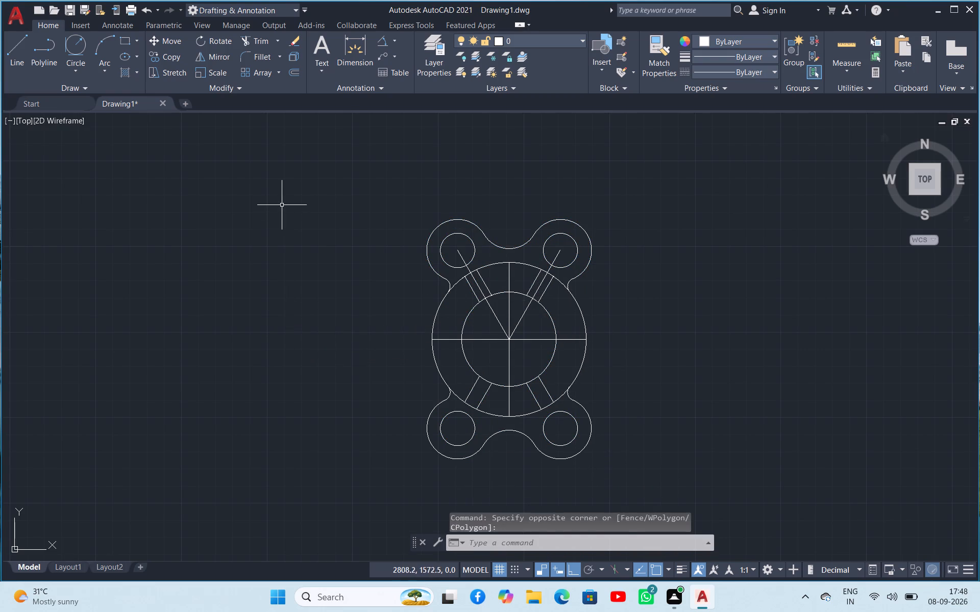
{"action": "left_click_drag", "start_coordinate": [288, 203], "coordinate": [314, 203]}
{"action": "left_click", "coordinate": [669, 489]}
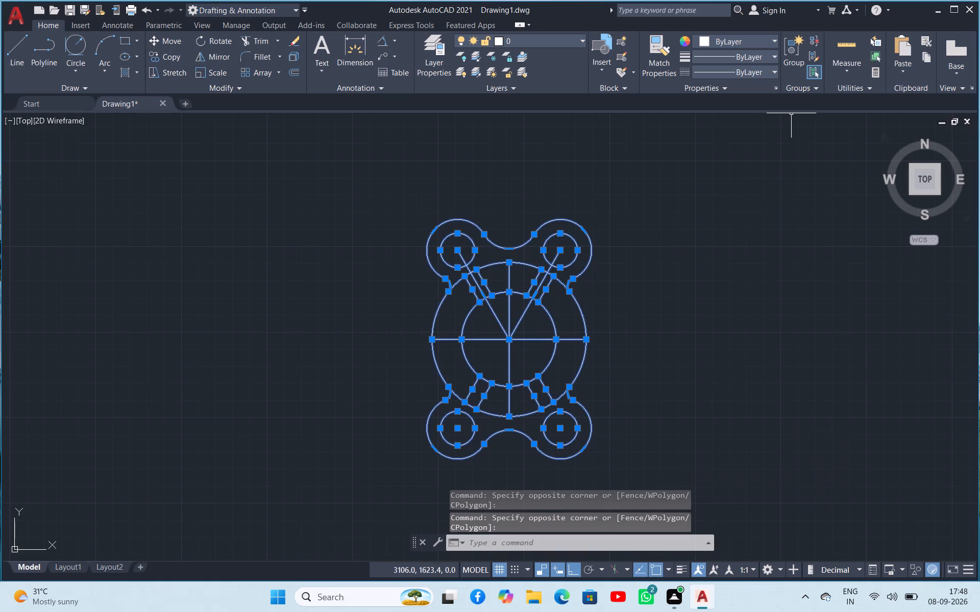
{"action": "left_click", "coordinate": [772, 52]}
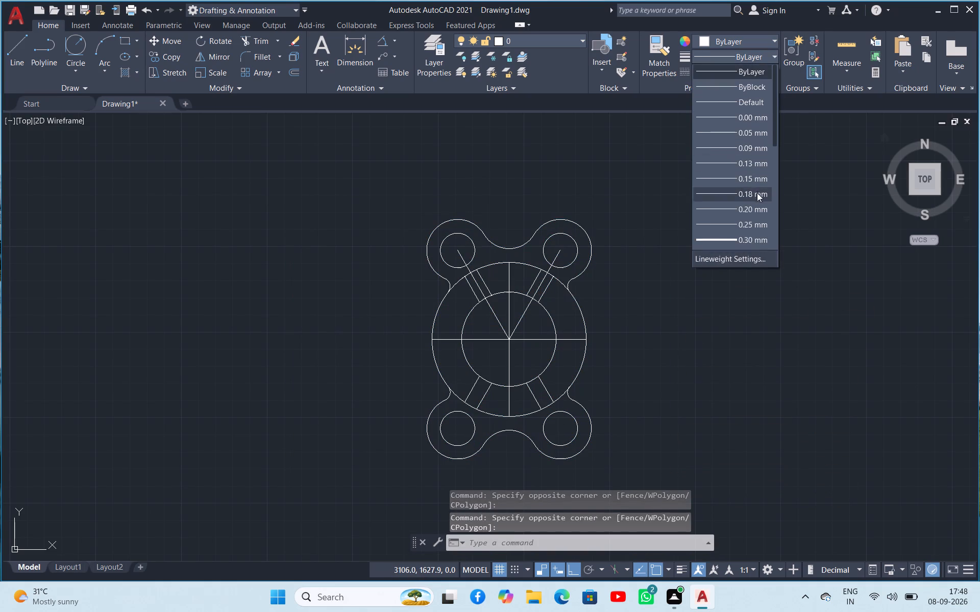
{"action": "left_click", "coordinate": [753, 224]}
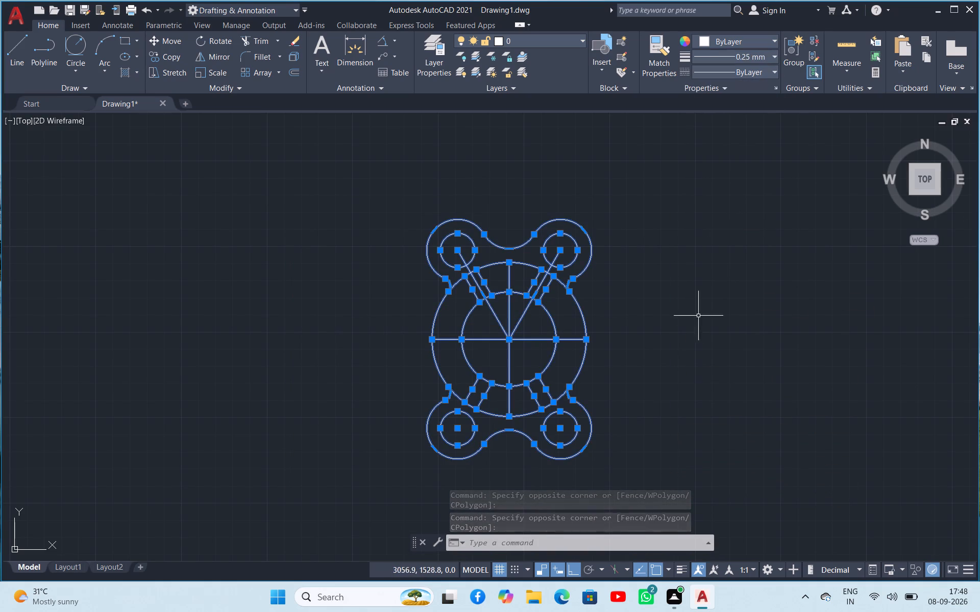
{"action": "left_click", "coordinate": [683, 572]}
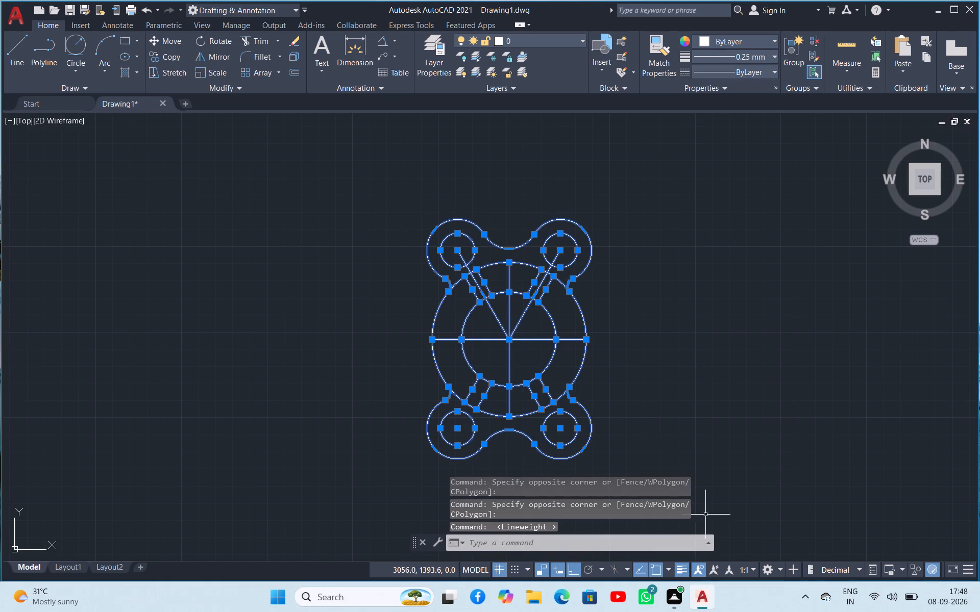
{"action": "left_click", "coordinate": [744, 52]}
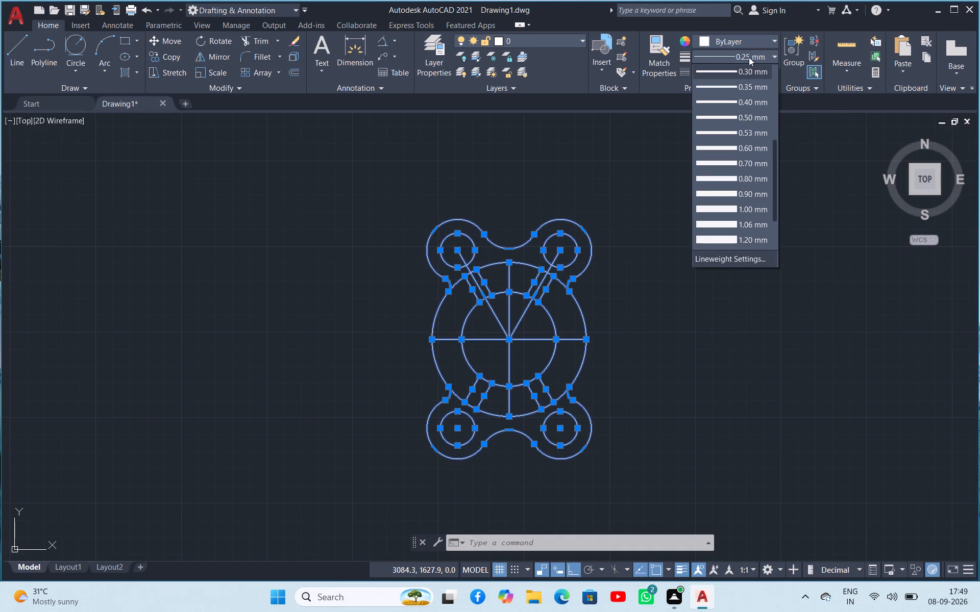
{"action": "left_click", "coordinate": [746, 68]}
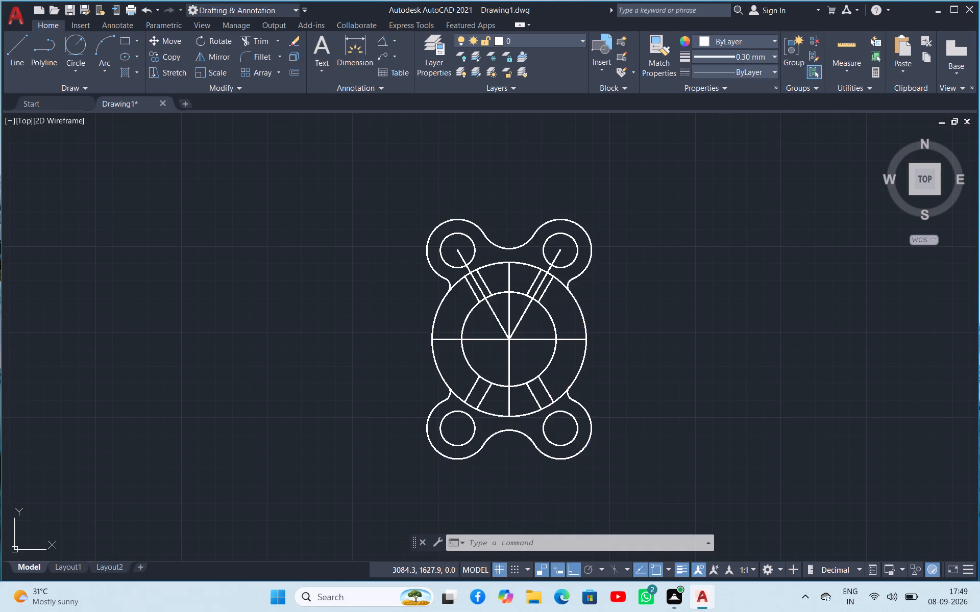
{"action": "left_click", "coordinate": [682, 374]}
{"action": "left_click", "coordinate": [682, 431]}
{"action": "key", "text": "Escape"}
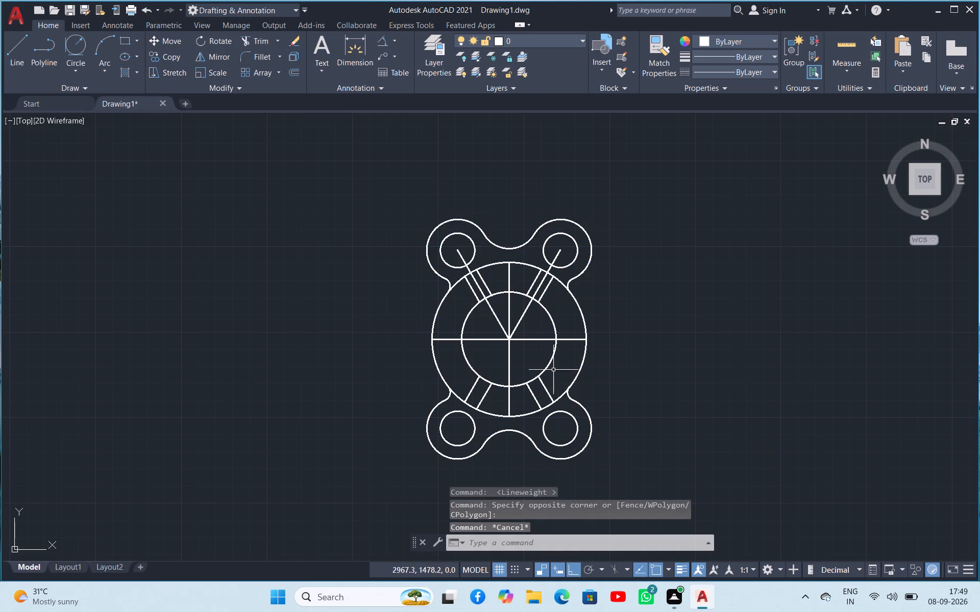
Delete the thick horizontal and vertical centre lines inside the radius 45 circle.
{"action": "left_click", "coordinate": [527, 340]}
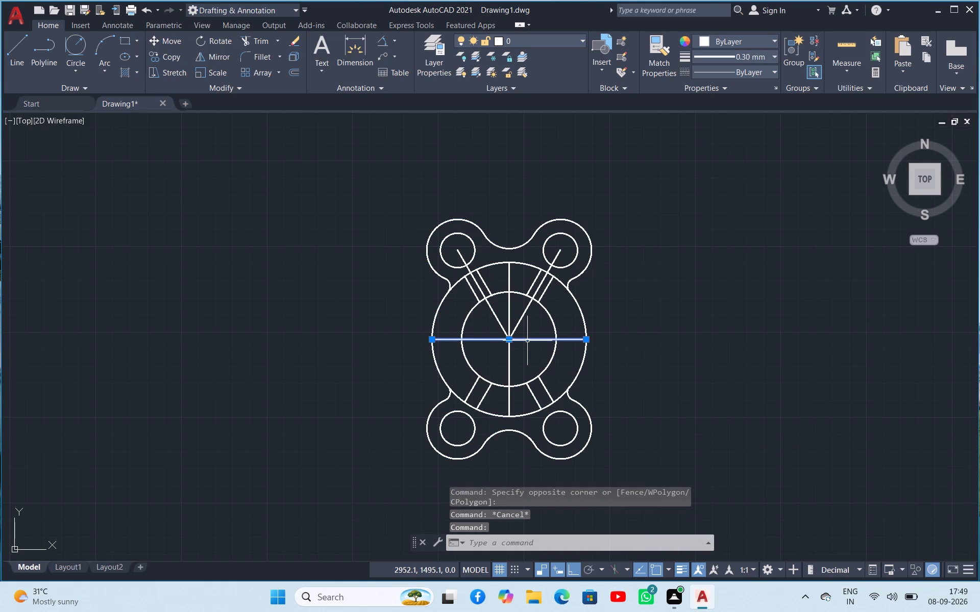
{"action": "key", "text": "Delete"}
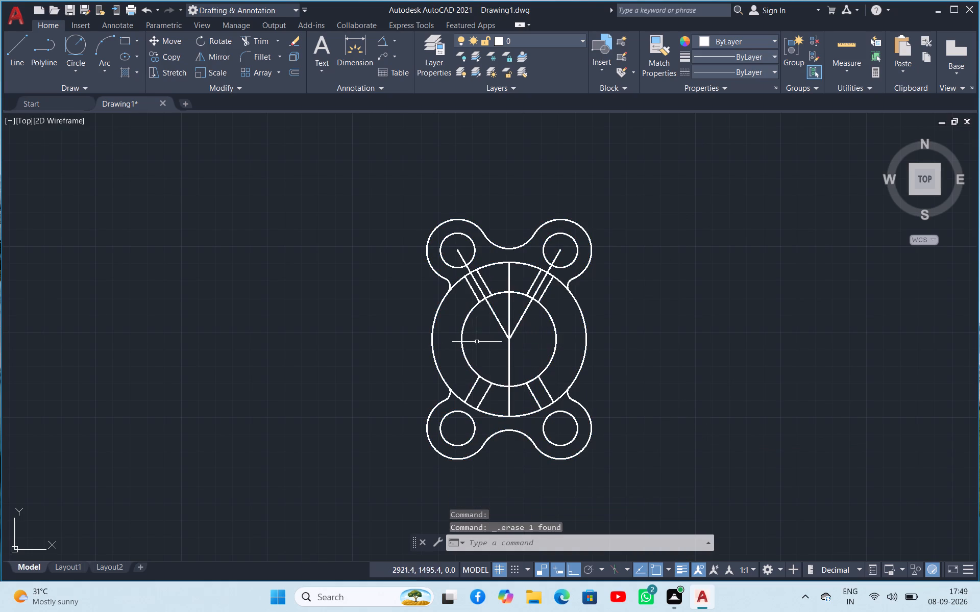
{"action": "left_click", "coordinate": [509, 367]}
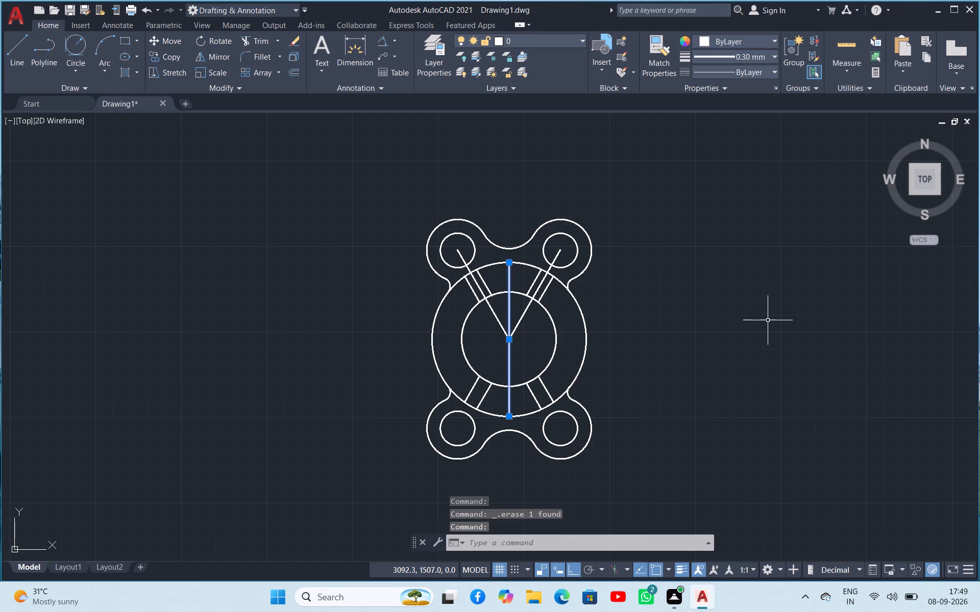
{"action": "key", "text": "Delete"}
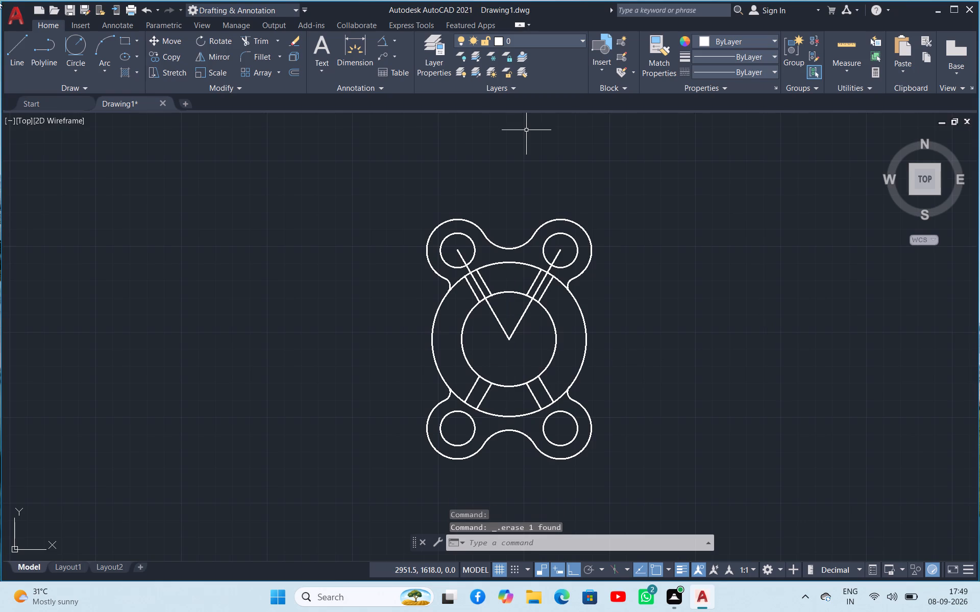
Draw thin centre lines: a vertical one spanning the lobes' full height and a horizontal one about 108 long from the outer circle's left quadrant.
{"action": "left_click", "coordinate": [14, 59]}
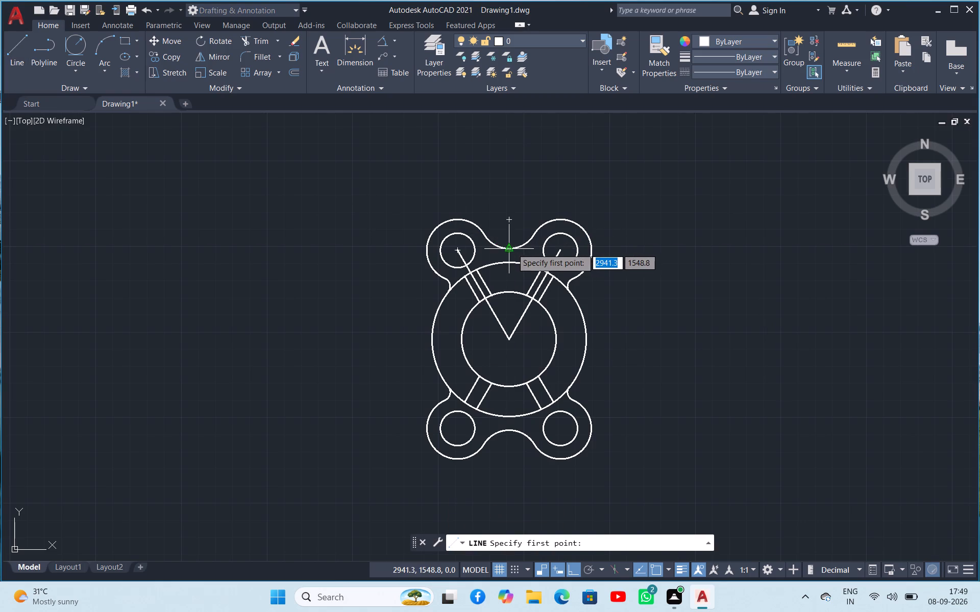
{"action": "left_click", "coordinate": [512, 221]}
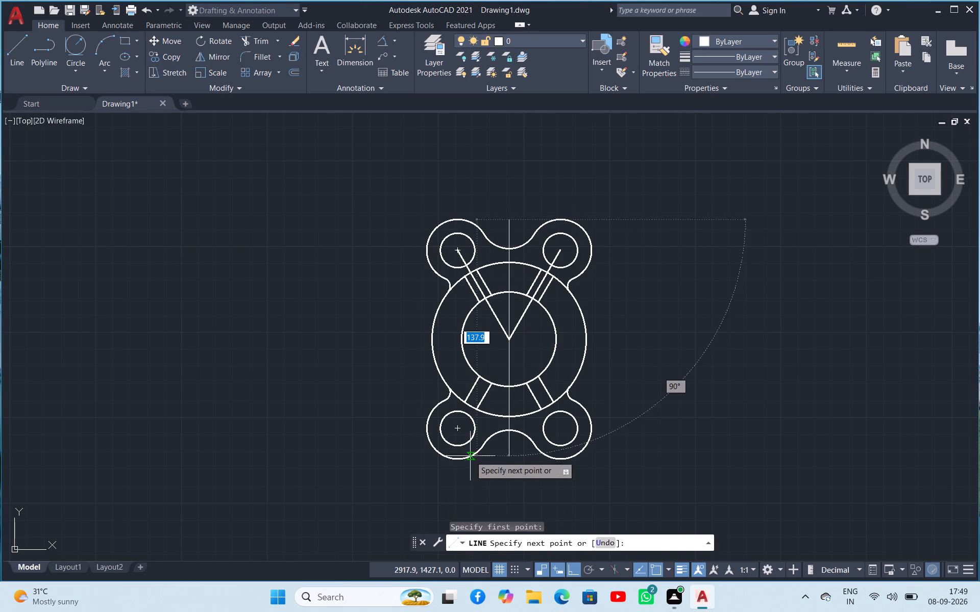
{"action": "left_click_drag", "start_coordinate": [511, 461], "coordinate": [516, 462]}
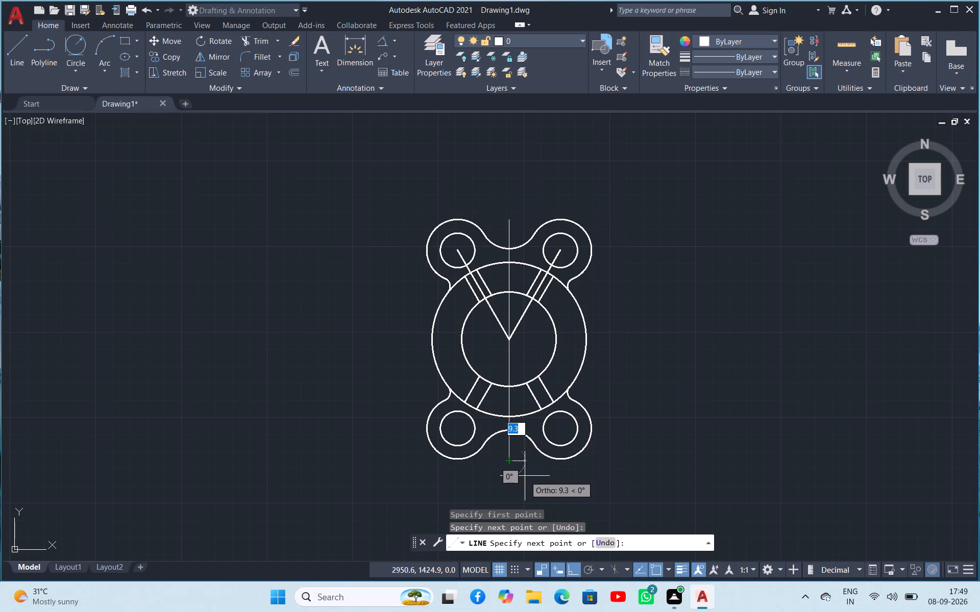
{"action": "key", "text": "Escape"}
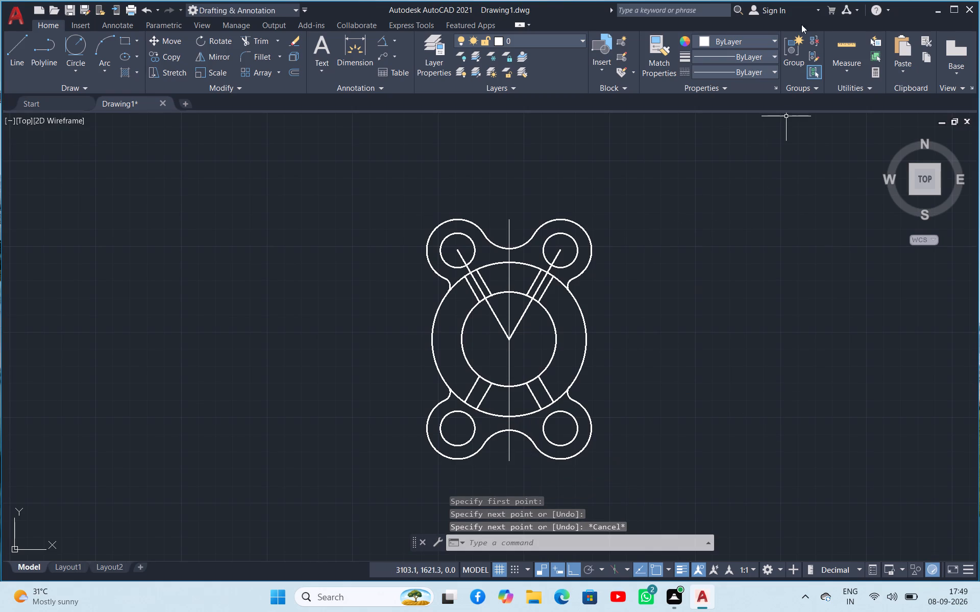
{"action": "left_click", "coordinate": [22, 50]}
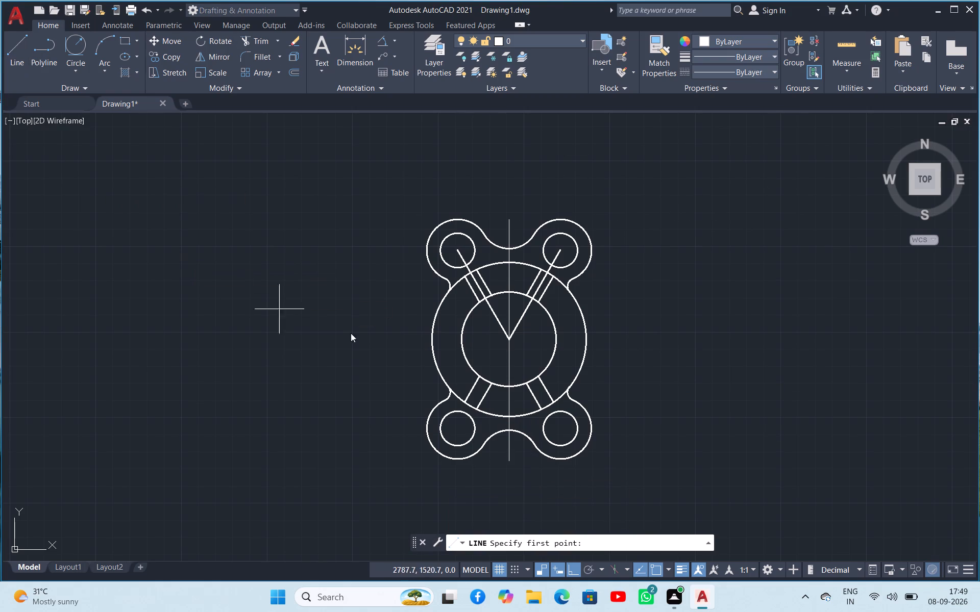
{"action": "left_click", "coordinate": [435, 341]}
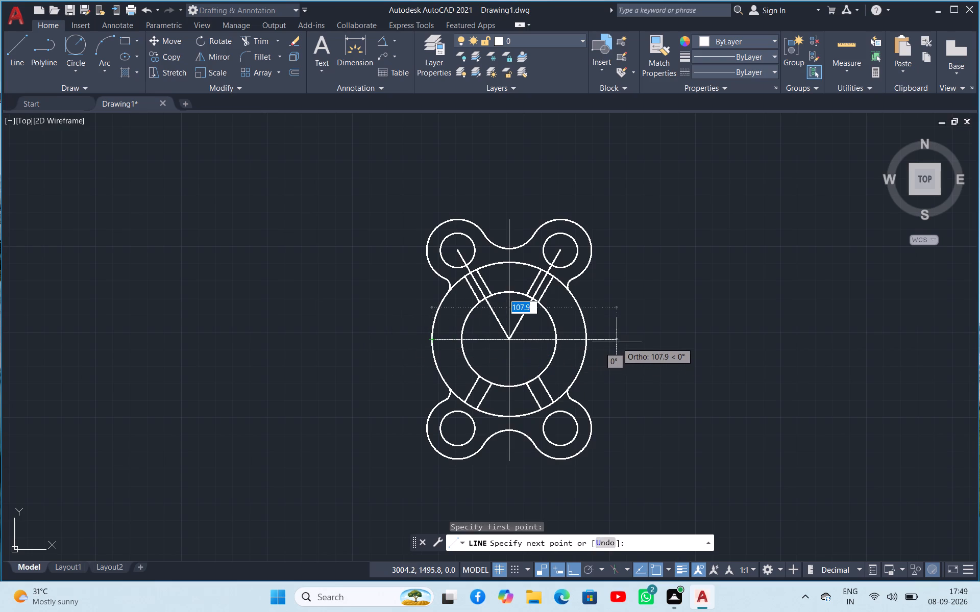
{"action": "left_click", "coordinate": [617, 342]}
{"action": "key", "text": "Escape"}
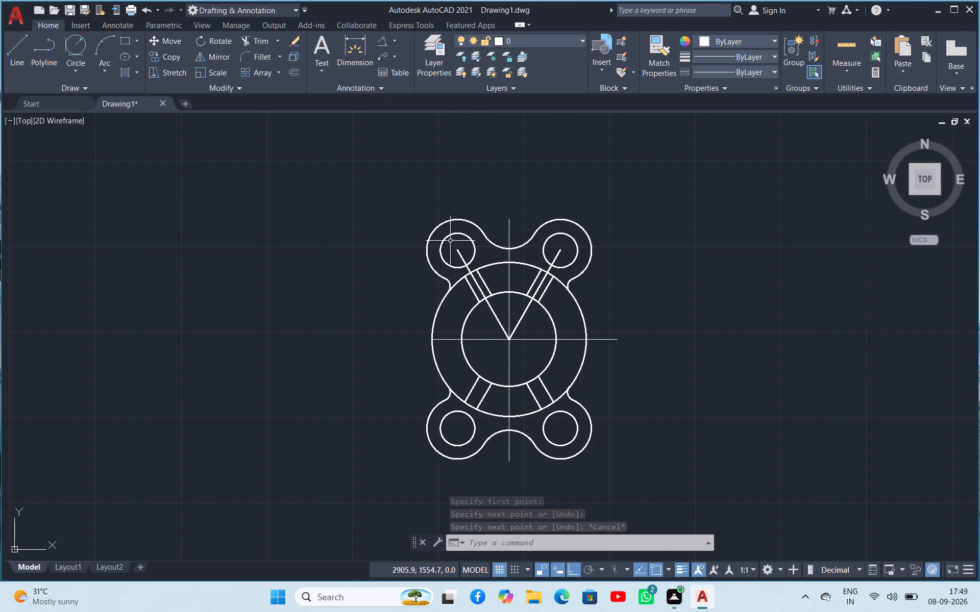
Delete the thick V-shaped polyline running from the part's centre to the two upper holes.
{"action": "left_click", "coordinate": [492, 313]}
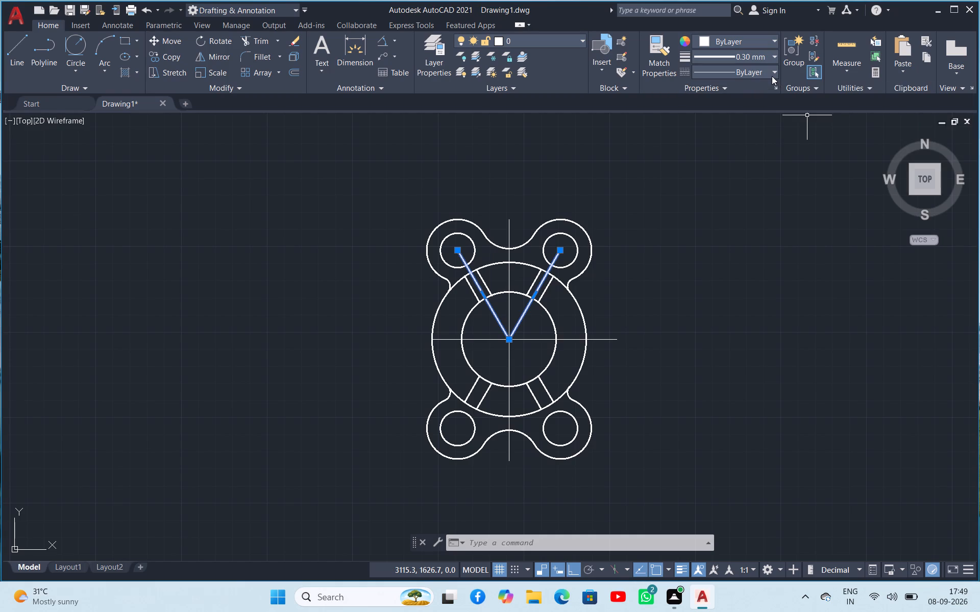
{"action": "key", "text": "Escape"}
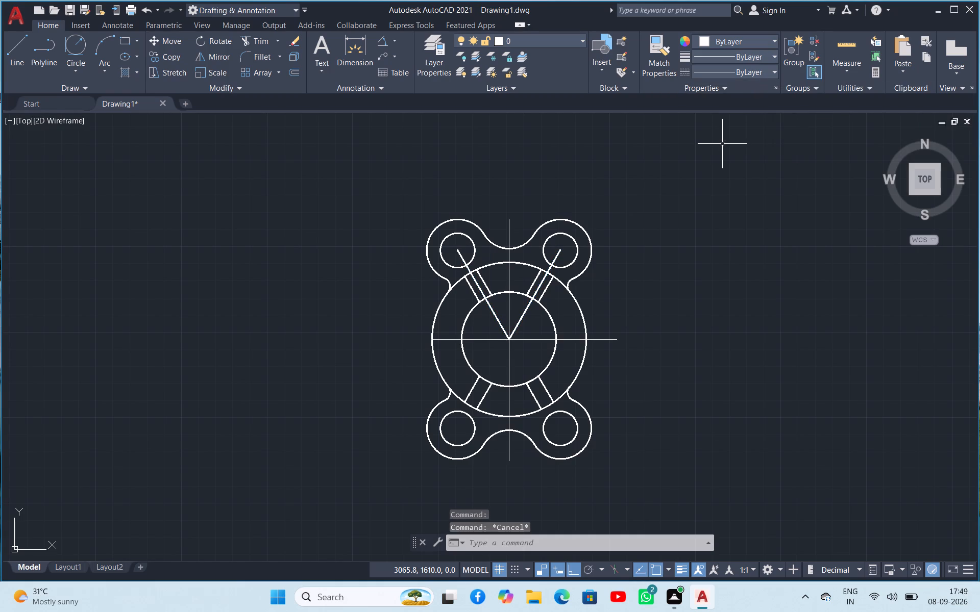
{"action": "left_click", "coordinate": [522, 320]}
{"action": "key", "text": "Delete"}
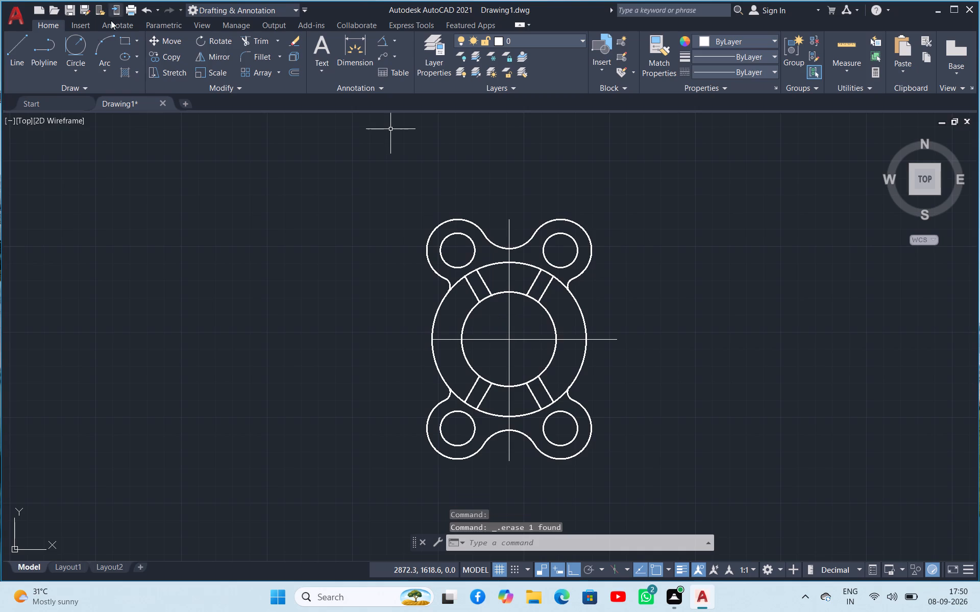
Draw two thin inclined lines from the part's centre to the centres of the upper-right and upper-left holes.
{"action": "left_click", "coordinate": [16, 54]}
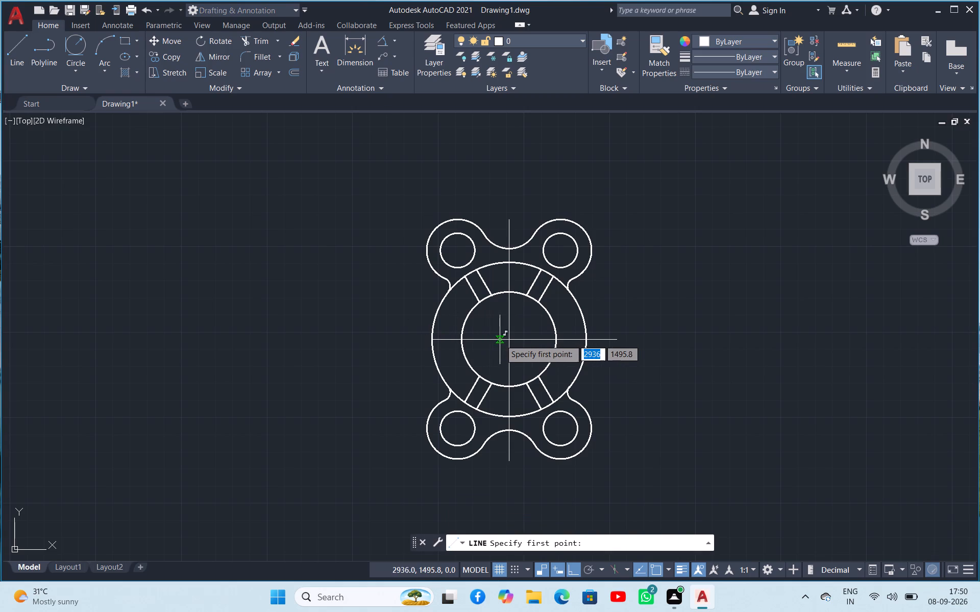
{"action": "left_click", "coordinate": [509, 340]}
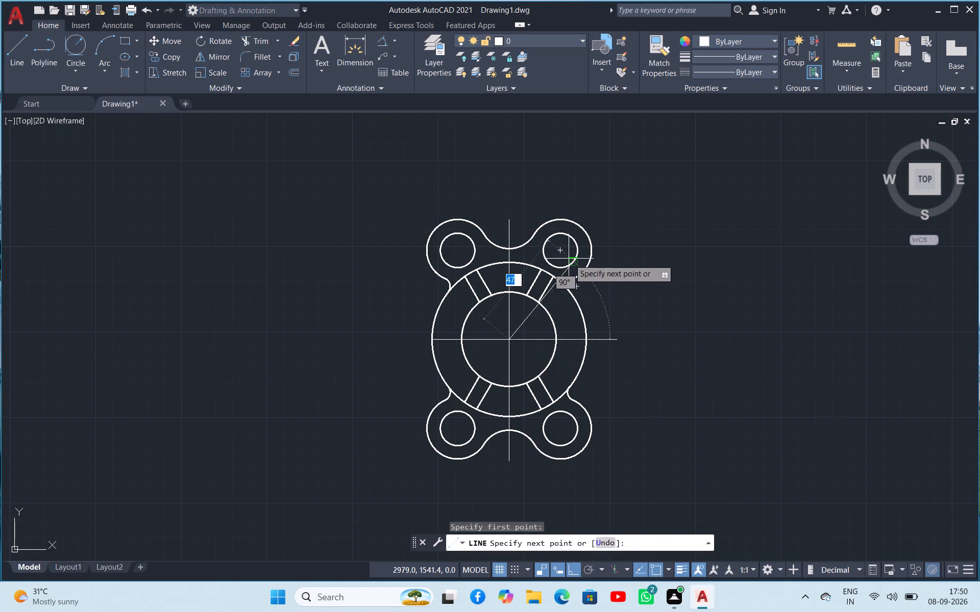
{"action": "left_click", "coordinate": [561, 254]}
{"action": "right_click", "coordinate": [634, 287]}
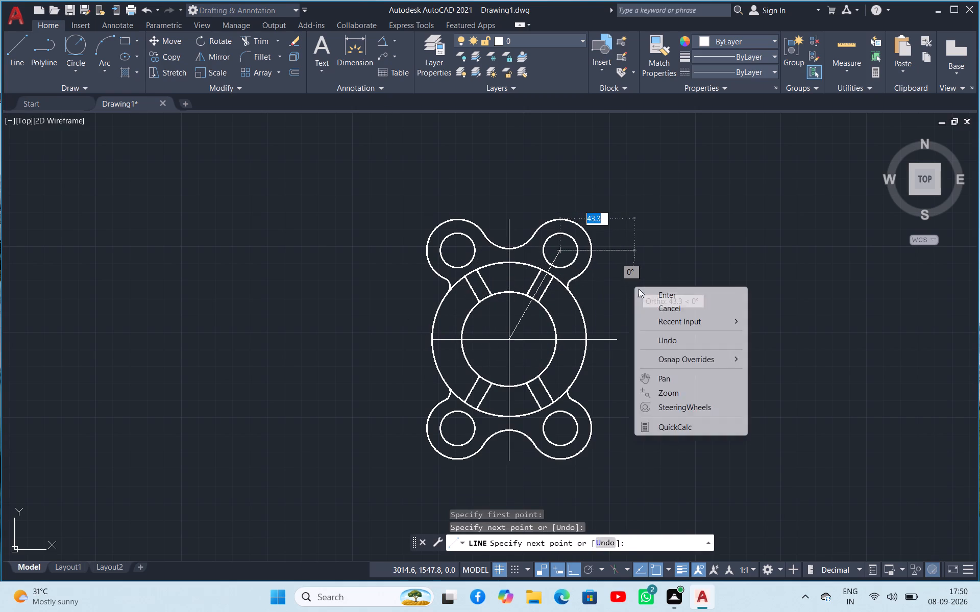
{"action": "left_click", "coordinate": [646, 299]}
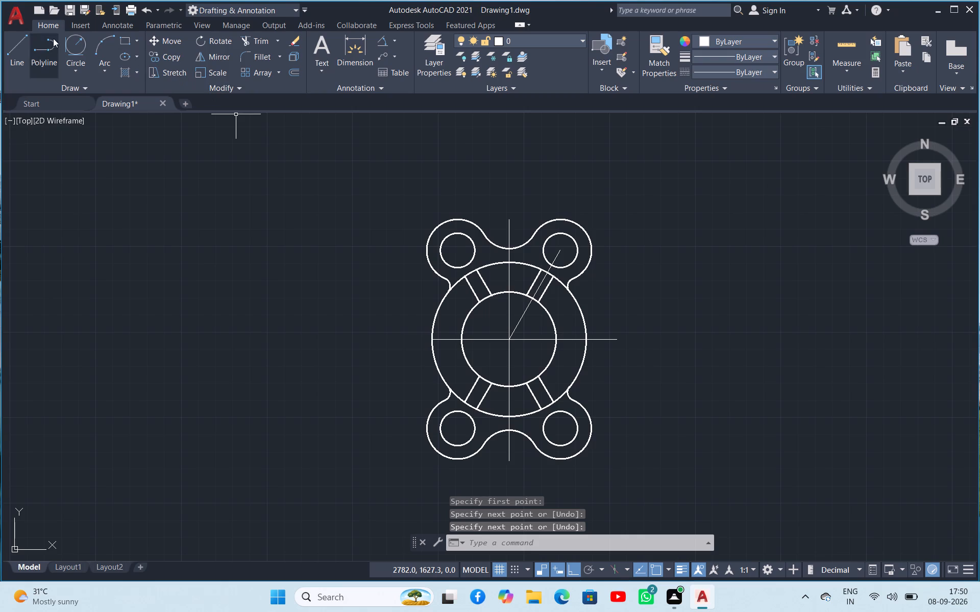
{"action": "left_click_drag", "start_coordinate": [23, 46], "coordinate": [24, 53]}
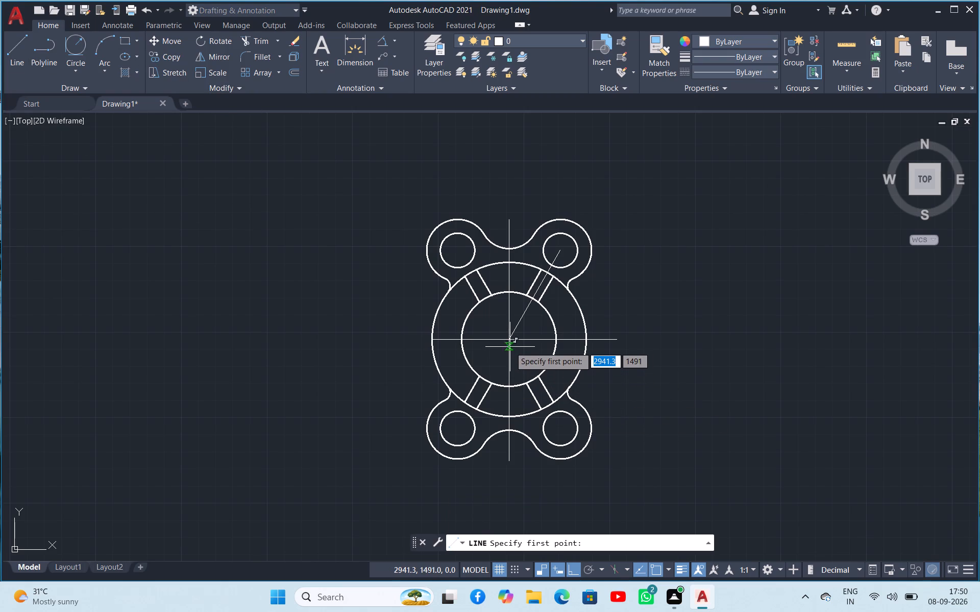
{"action": "left_click", "coordinate": [509, 342]}
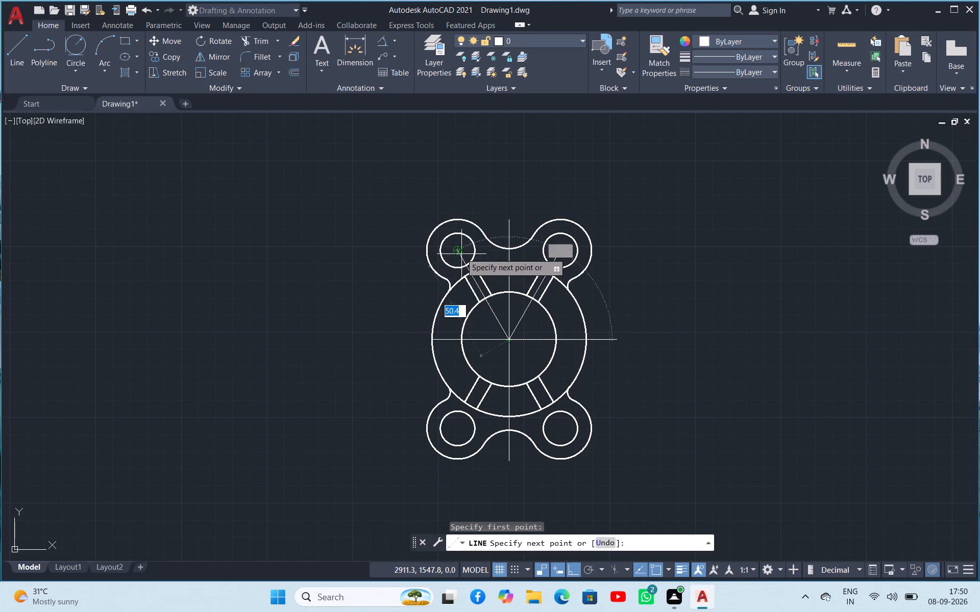
{"action": "left_click", "coordinate": [460, 253]}
{"action": "right_click", "coordinate": [667, 269]}
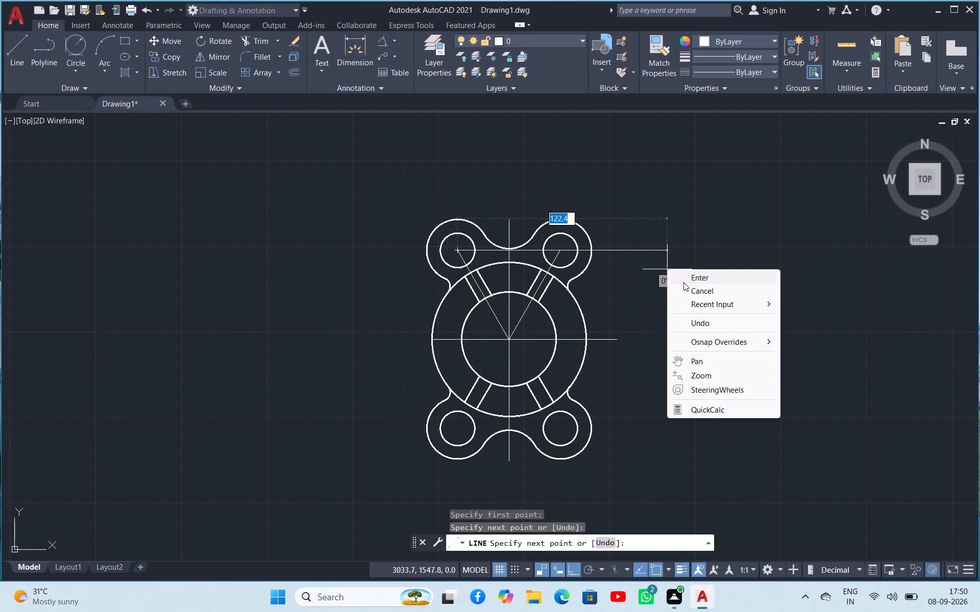
{"action": "left_click", "coordinate": [684, 278]}
Load the ACAD_ISO08W100 ISO long-dash short-dash linetype into the drawing.
{"action": "scroll", "coordinate": [539, 293], "scroll_direction": "down", "scroll_amount": 3}
{"action": "scroll", "coordinate": [537, 298], "scroll_direction": "up", "scroll_amount": 2}
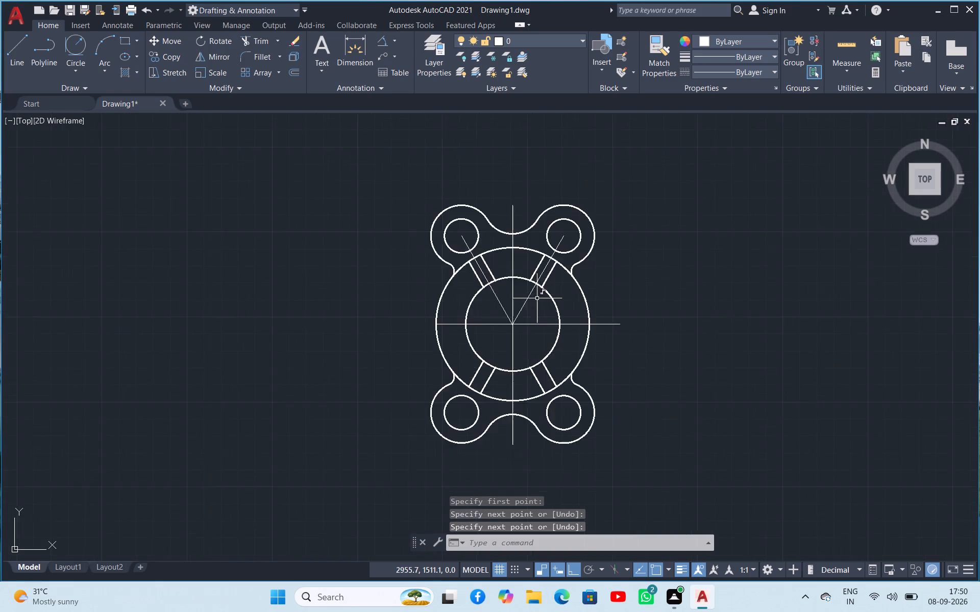
{"action": "scroll", "coordinate": [537, 298], "scroll_direction": "up", "scroll_amount": 3}
{"action": "scroll", "coordinate": [570, 272], "scroll_direction": "down", "scroll_amount": 2}
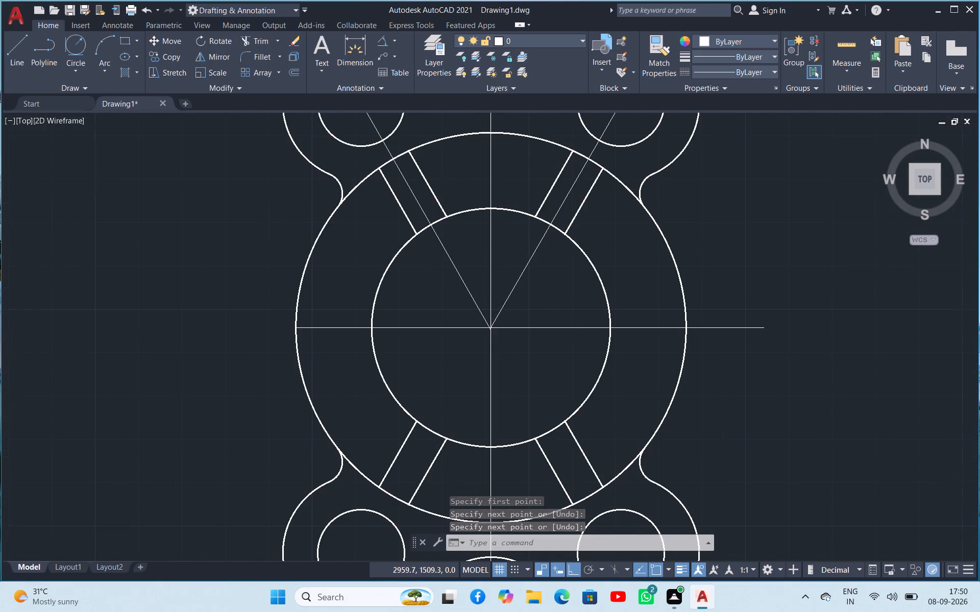
{"action": "scroll", "coordinate": [570, 272], "scroll_direction": "down", "scroll_amount": 1}
{"action": "scroll", "coordinate": [641, 212], "scroll_direction": "up", "scroll_amount": 2}
{"action": "left_click", "coordinate": [770, 71]}
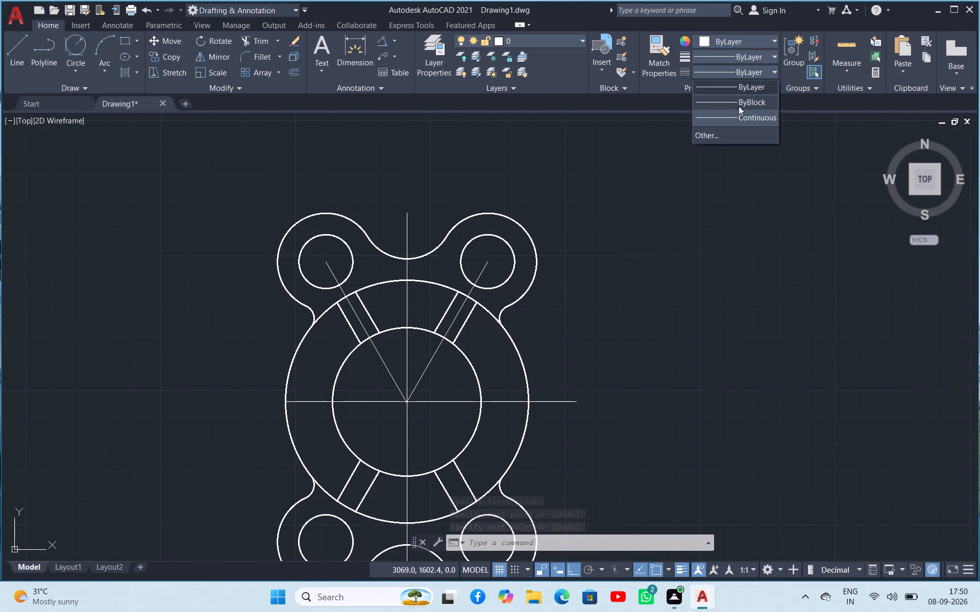
{"action": "left_click", "coordinate": [724, 131]}
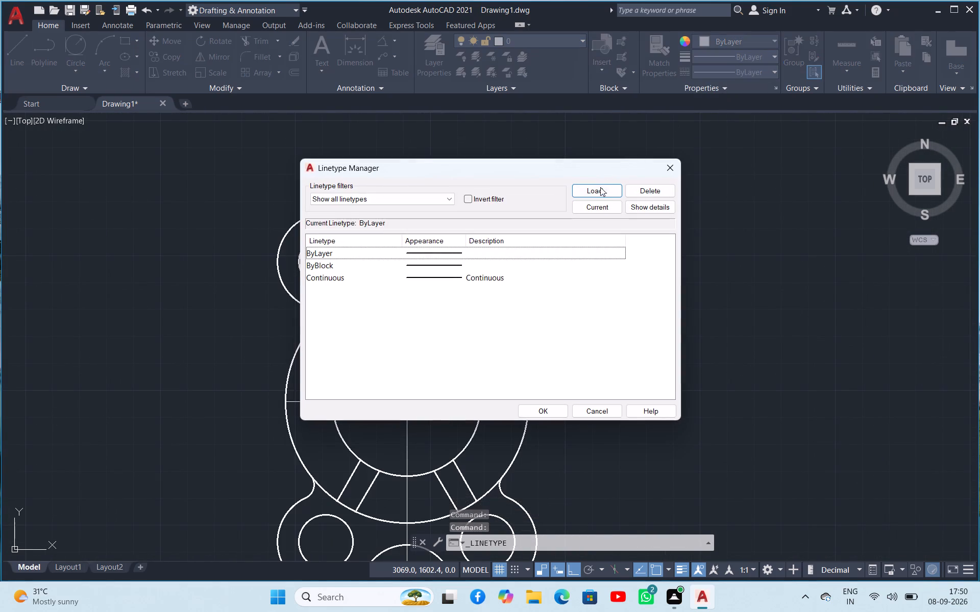
{"action": "left_click", "coordinate": [599, 189]}
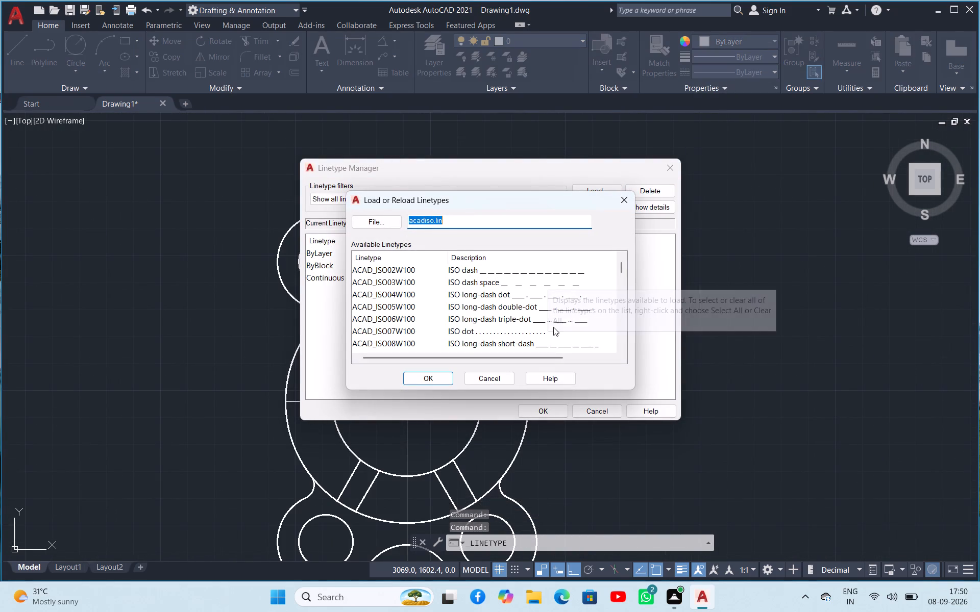
{"action": "left_click", "coordinate": [545, 345]}
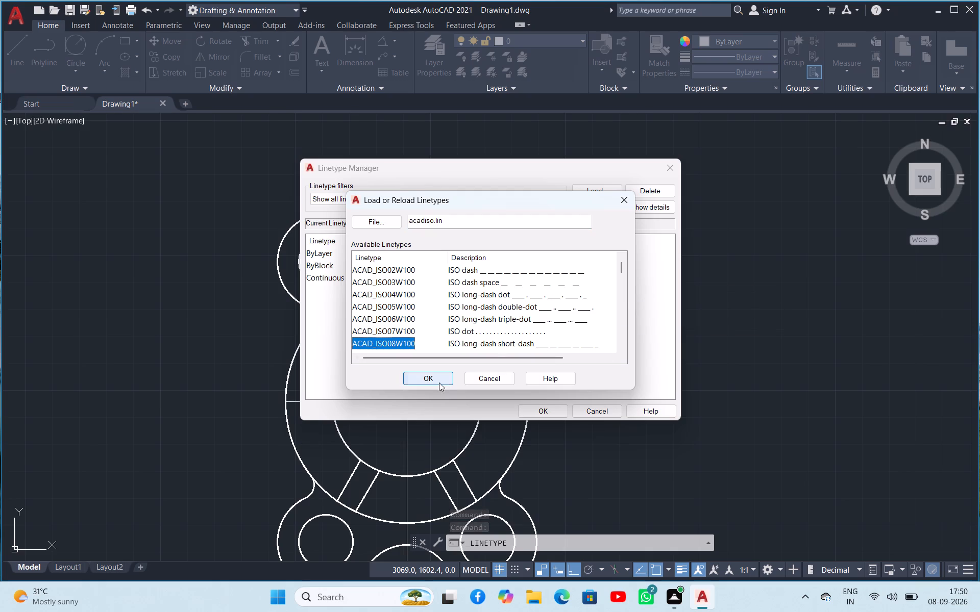
{"action": "left_click", "coordinate": [439, 382]}
{"action": "left_click", "coordinate": [540, 413]}
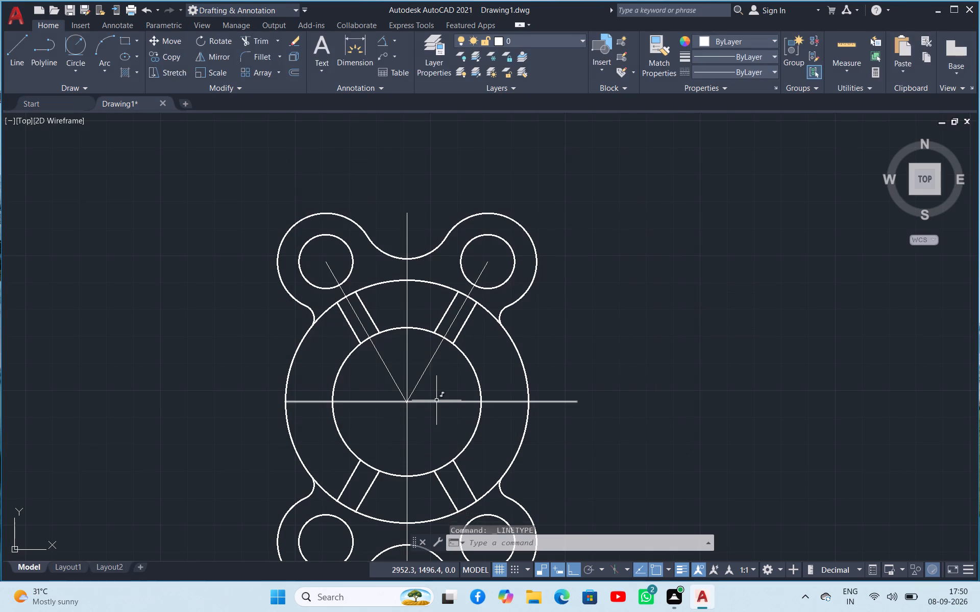
Apply the ACAD_ISO08W100 linetype to the horizontal, vertical and two inclined centre lines.
{"action": "left_click", "coordinate": [435, 403]}
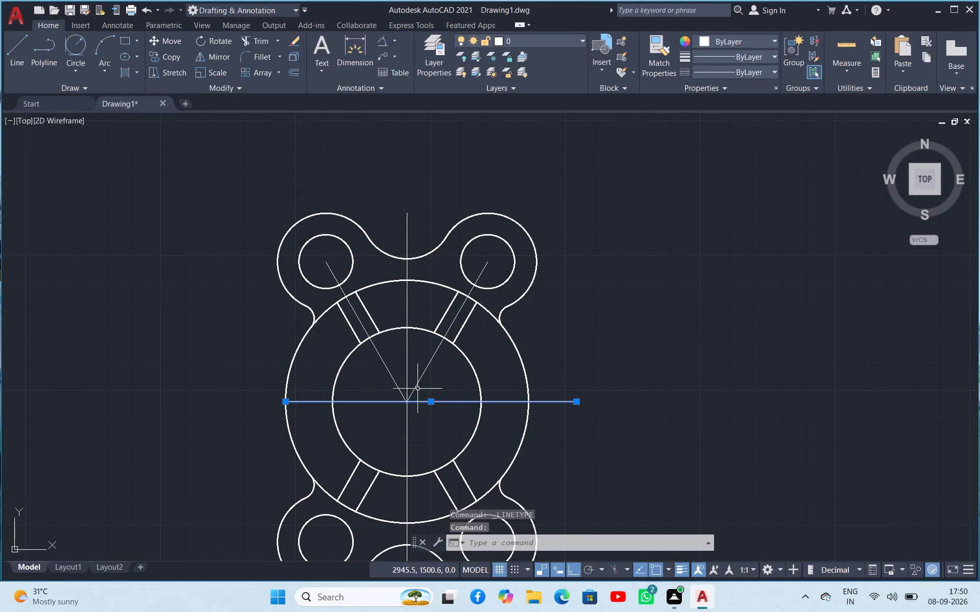
{"action": "left_click", "coordinate": [434, 396]}
{"action": "left_click", "coordinate": [390, 380]}
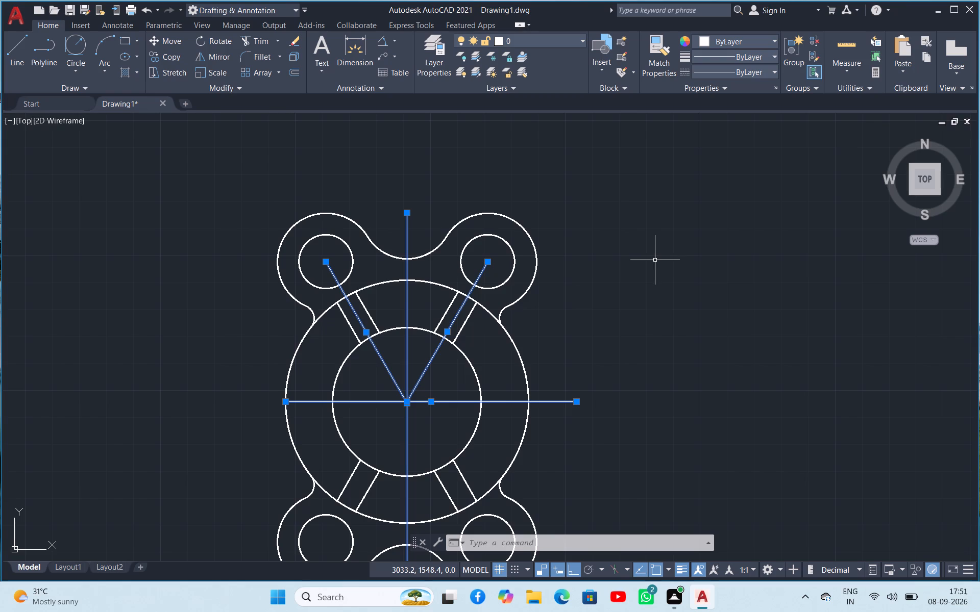
{"action": "left_click", "coordinate": [732, 77]}
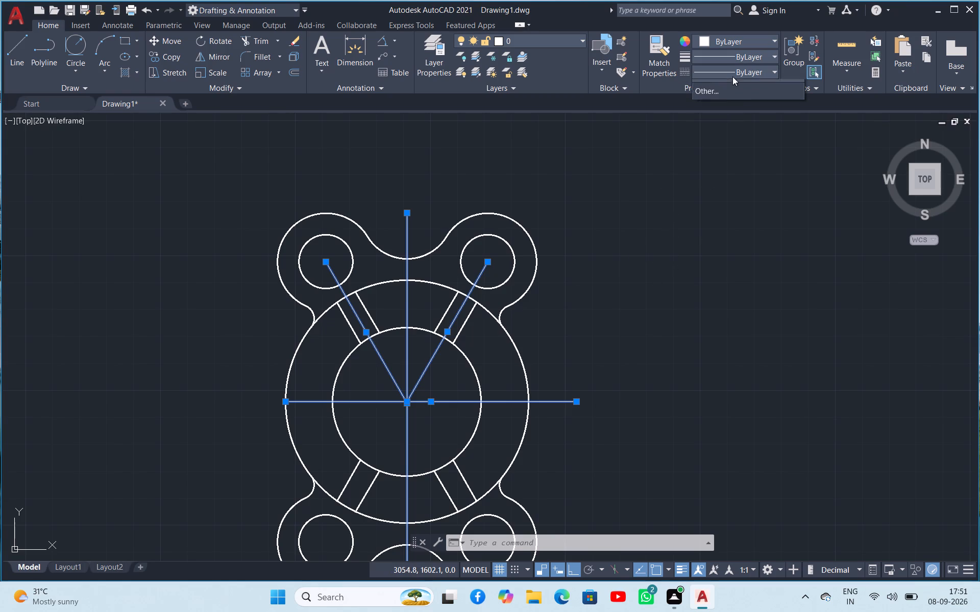
{"action": "left_click", "coordinate": [727, 119]}
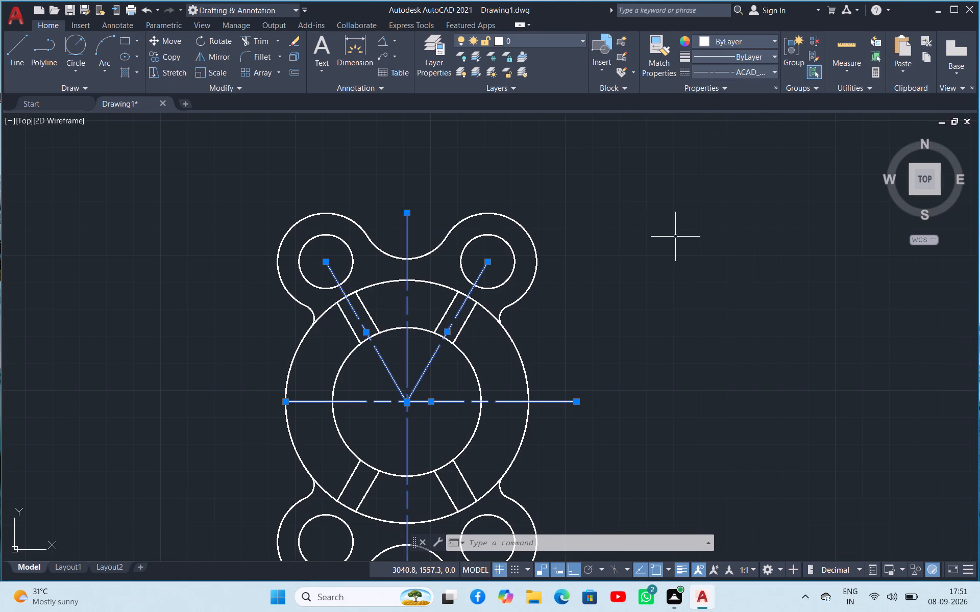
{"action": "key", "text": "Escape"}
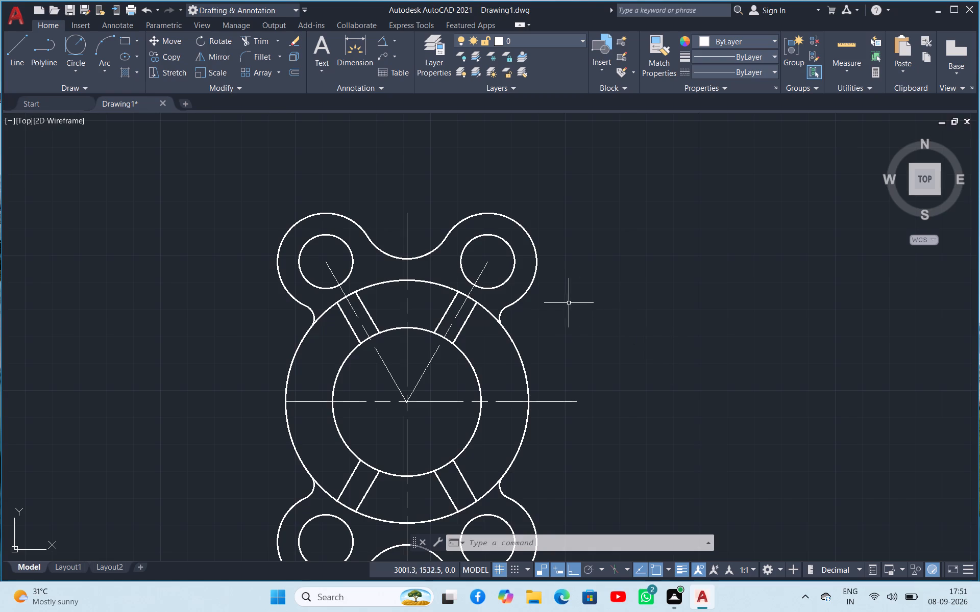
Copy the whole part, using its centre as base point, horizontally to the right by about 135 units.
{"action": "scroll", "coordinate": [578, 327], "scroll_direction": "down", "scroll_amount": 1}
{"action": "scroll", "coordinate": [573, 405], "scroll_direction": "up", "scroll_amount": 1}
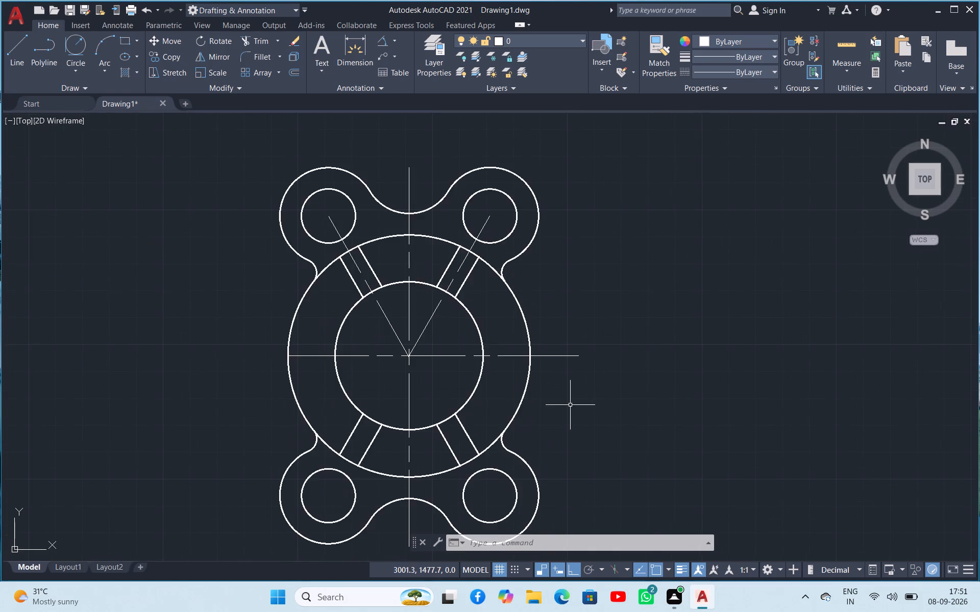
{"action": "scroll", "coordinate": [570, 405], "scroll_direction": "down", "scroll_amount": 1}
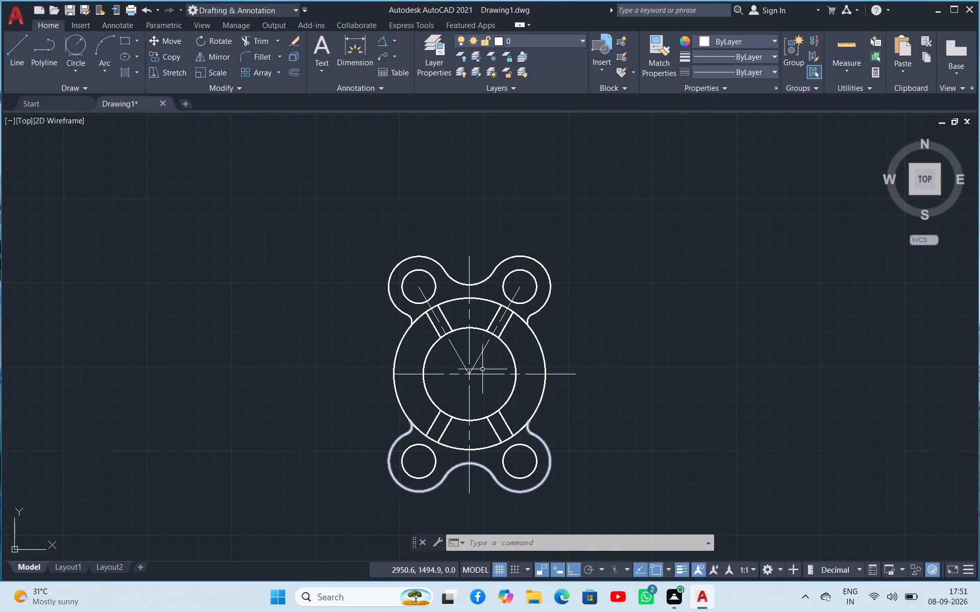
{"action": "left_click", "coordinate": [347, 224]}
{"action": "left_click", "coordinate": [582, 520]}
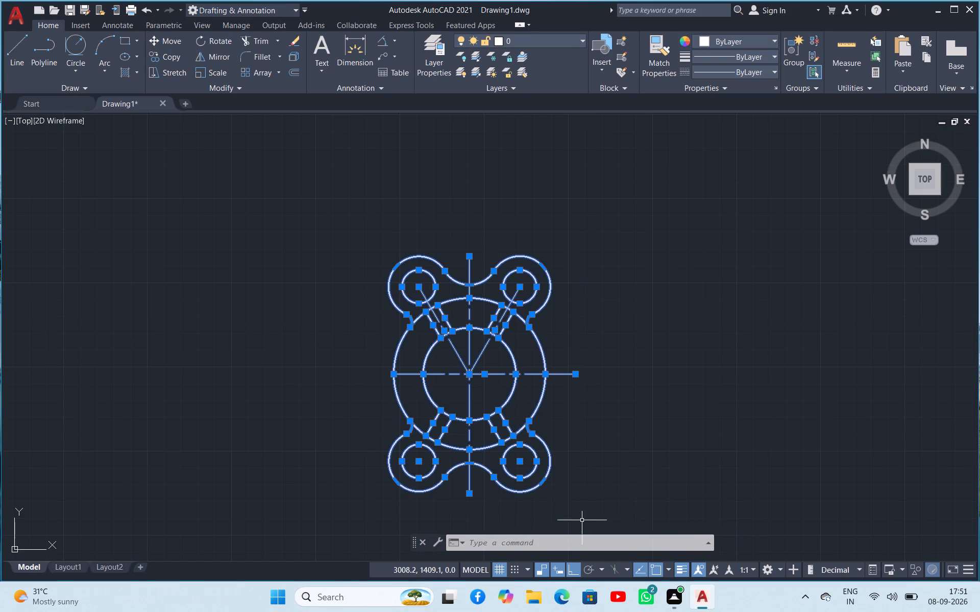
{"action": "right_click", "coordinate": [693, 404]}
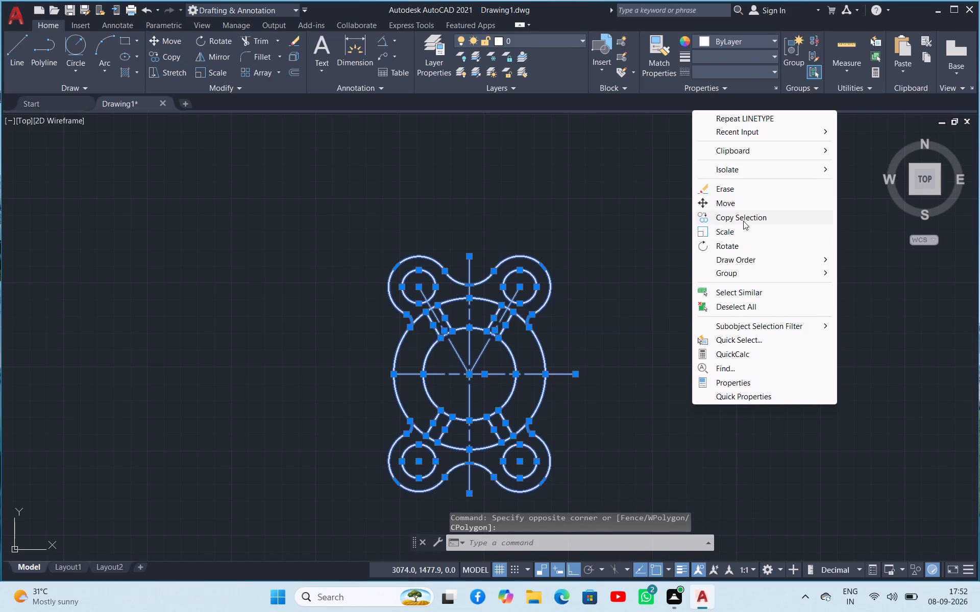
{"action": "left_click", "coordinate": [742, 218]}
{"action": "left_click", "coordinate": [471, 376]}
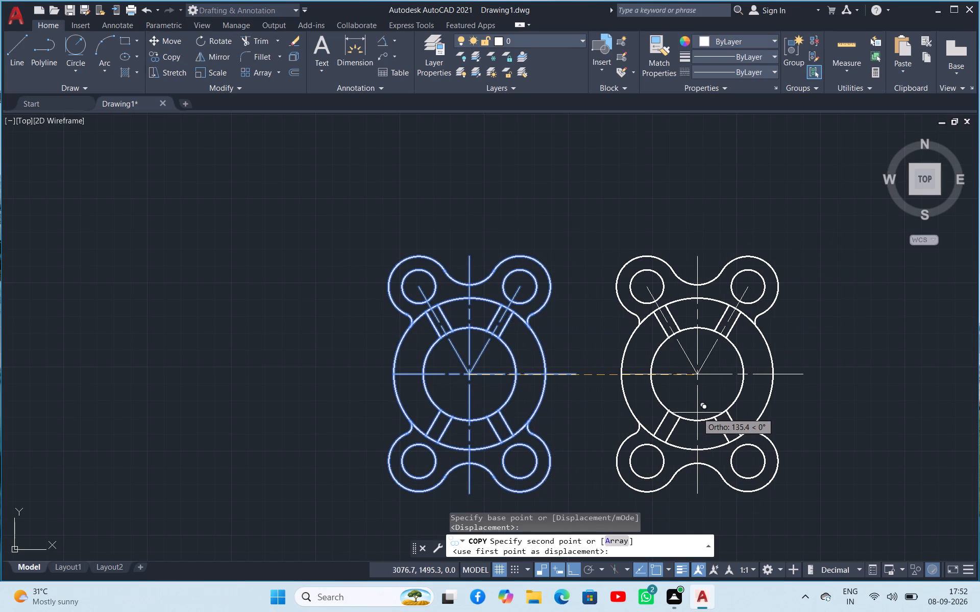
{"action": "left_click", "coordinate": [694, 407]}
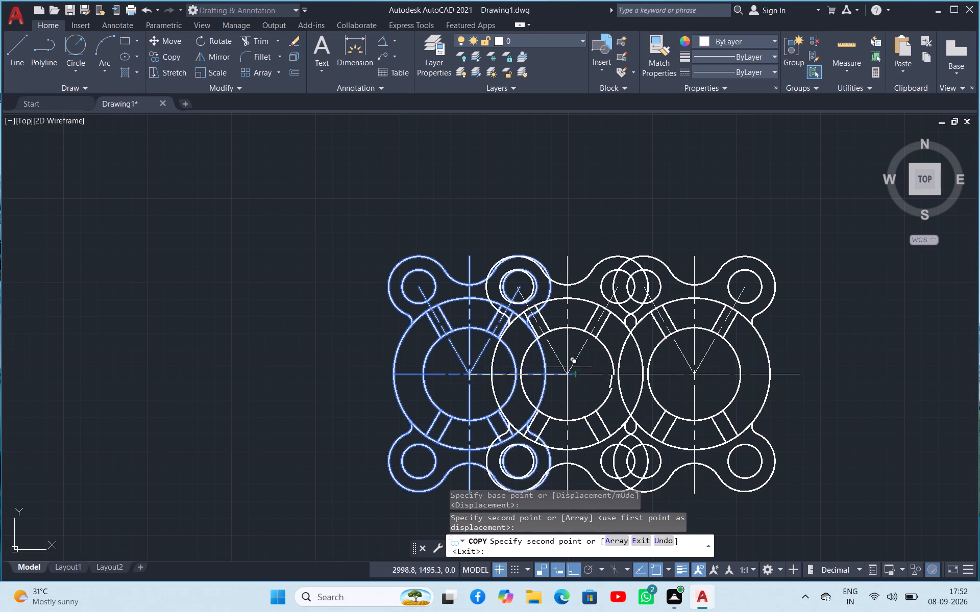
{"action": "key", "text": "Escape"}
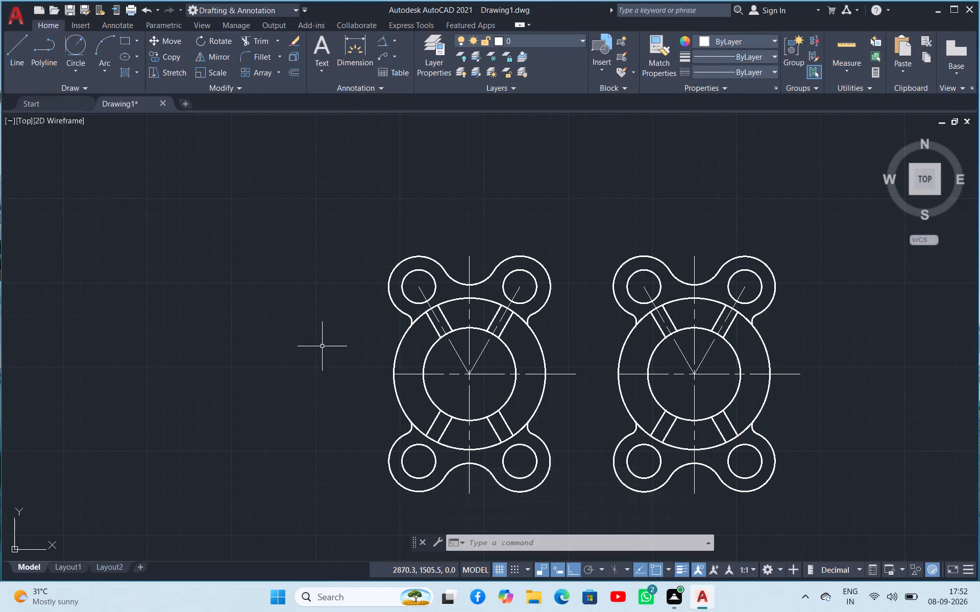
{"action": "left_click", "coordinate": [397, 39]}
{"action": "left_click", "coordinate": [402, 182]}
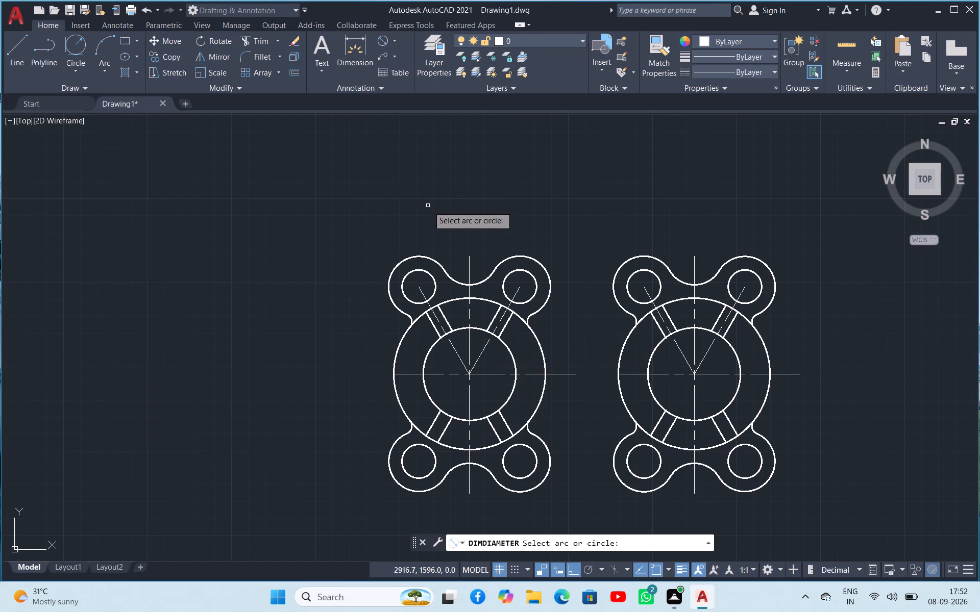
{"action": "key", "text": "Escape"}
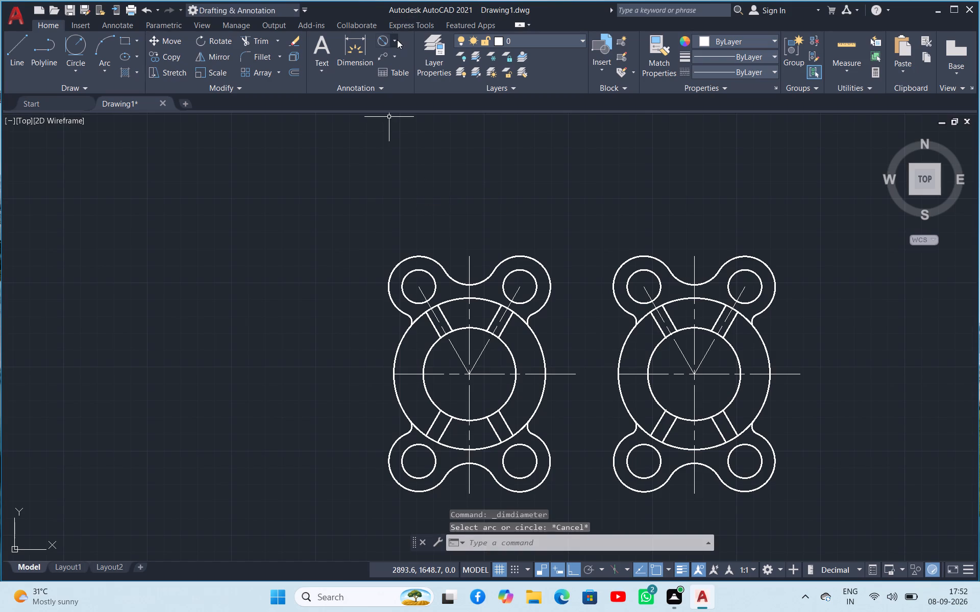
Add radius dimensions to the original part's upper-left lobe arc and the hole inside it, placing both outside the outline.
{"action": "left_click", "coordinate": [396, 40]}
{"action": "left_click", "coordinate": [401, 162]}
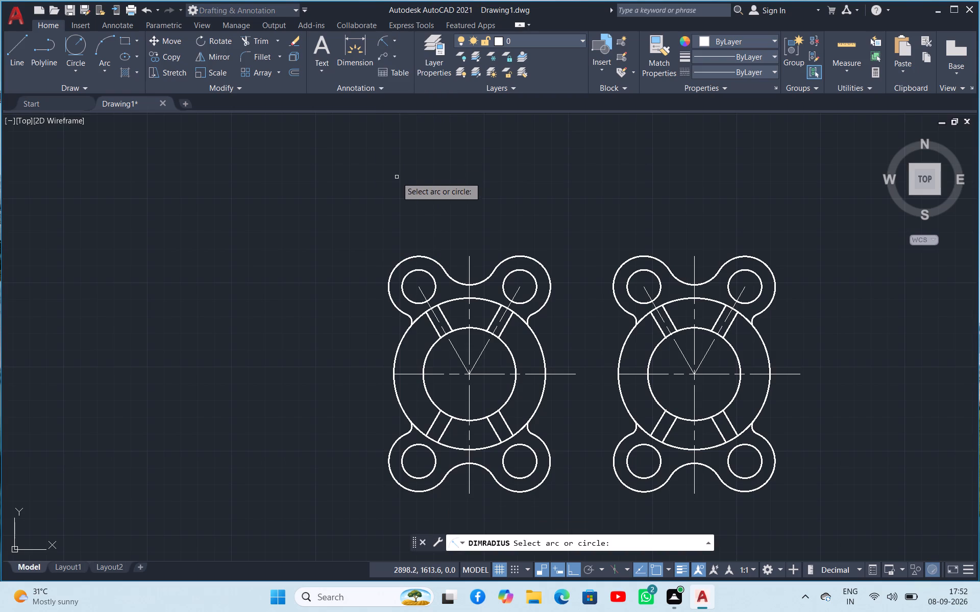
{"action": "left_click", "coordinate": [429, 257]}
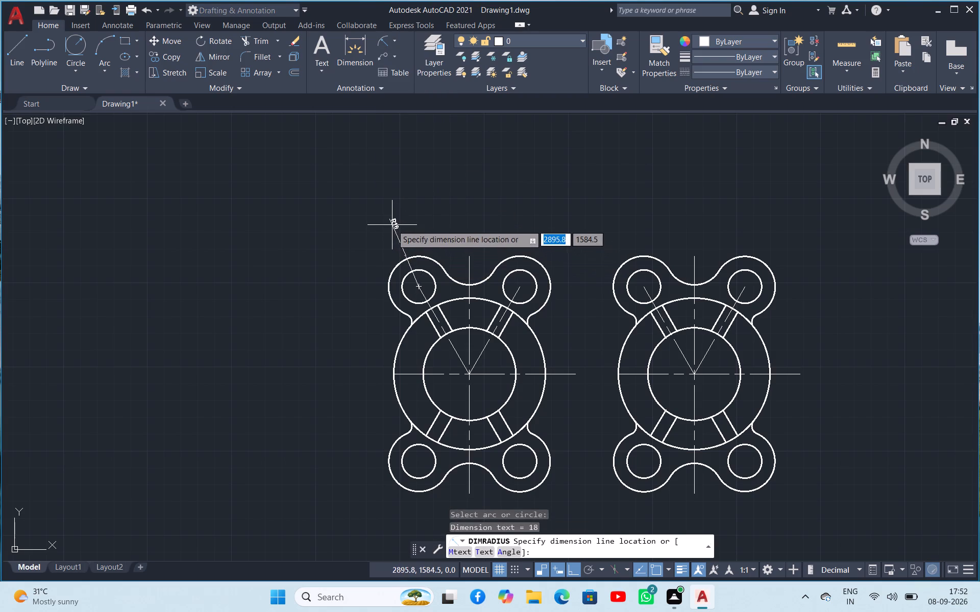
{"action": "left_click", "coordinate": [392, 225]}
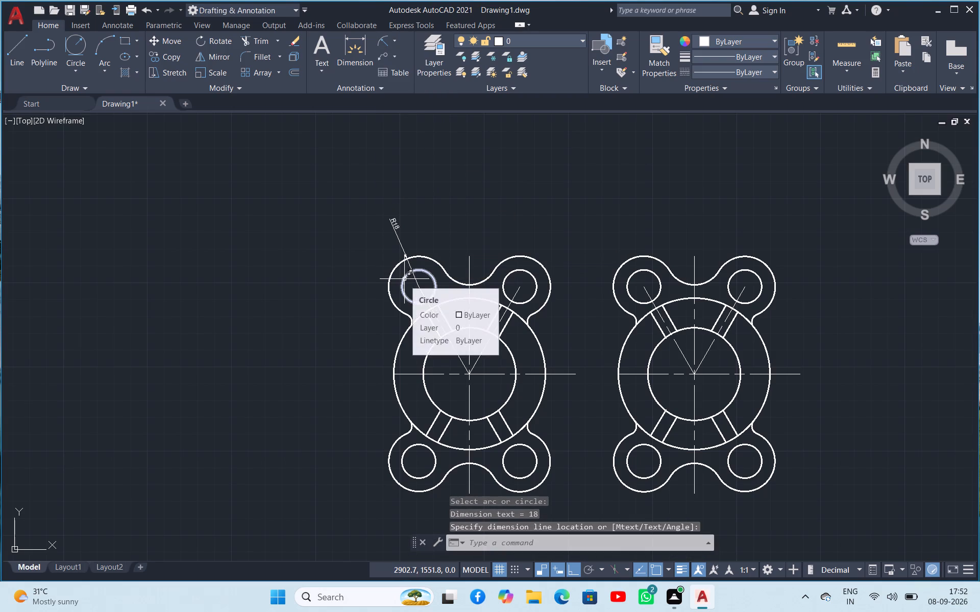
{"action": "key", "text": "space"}
{"action": "left_click", "coordinate": [403, 273]}
{"action": "left_click", "coordinate": [403, 280]}
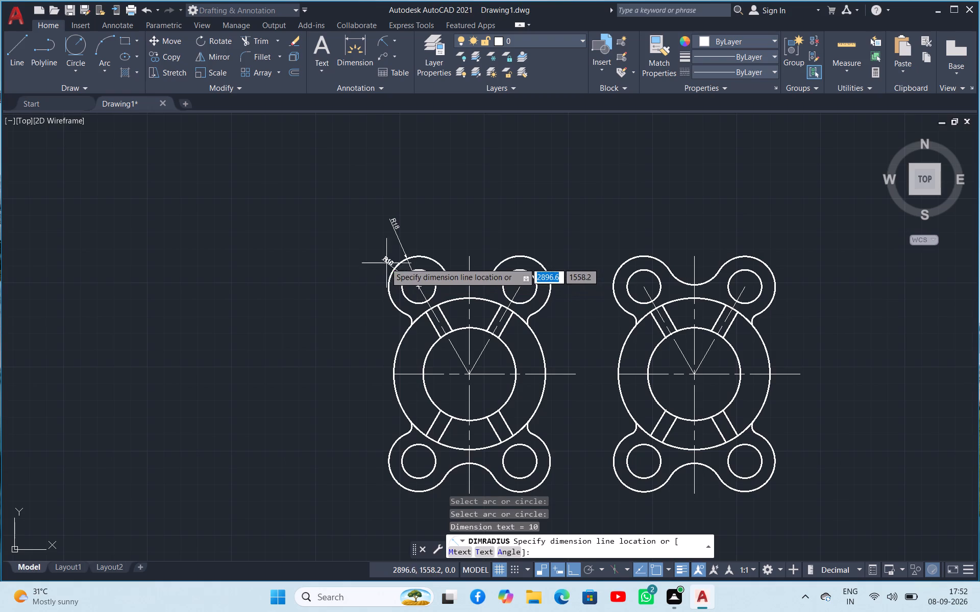
{"action": "left_click", "coordinate": [372, 240]}
Add radius dimensions to the concave arc between the upper lobes and the small fillet arc above the lower-left lobe.
{"action": "key", "text": "space"}
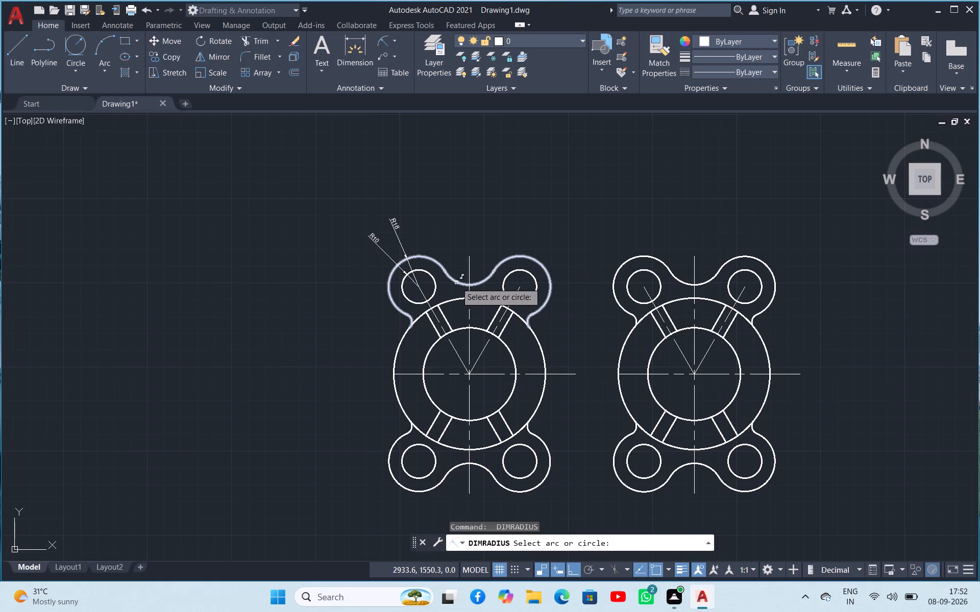
{"action": "left_click", "coordinate": [456, 282]}
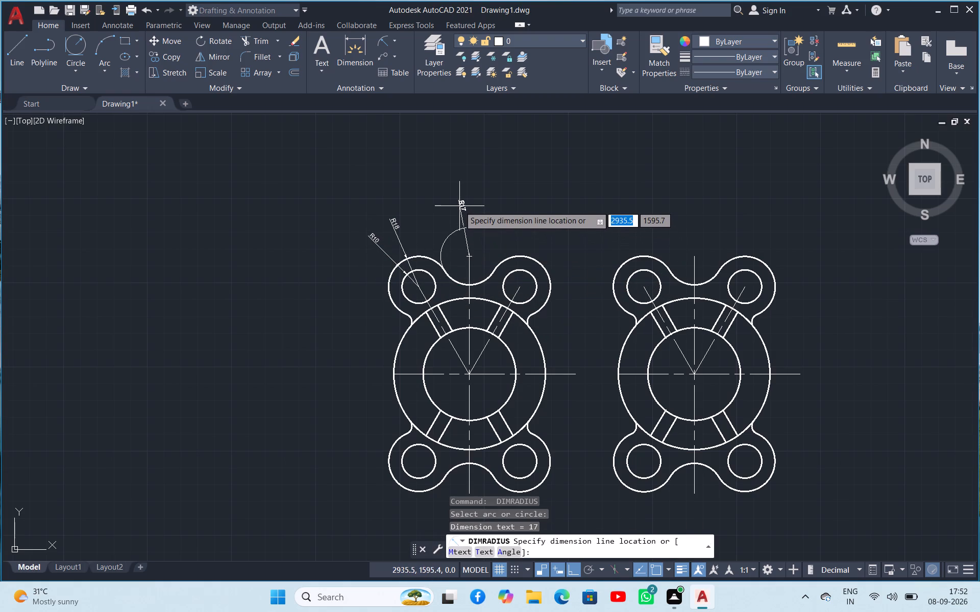
{"action": "left_click", "coordinate": [482, 220]}
{"action": "key", "text": "space"}
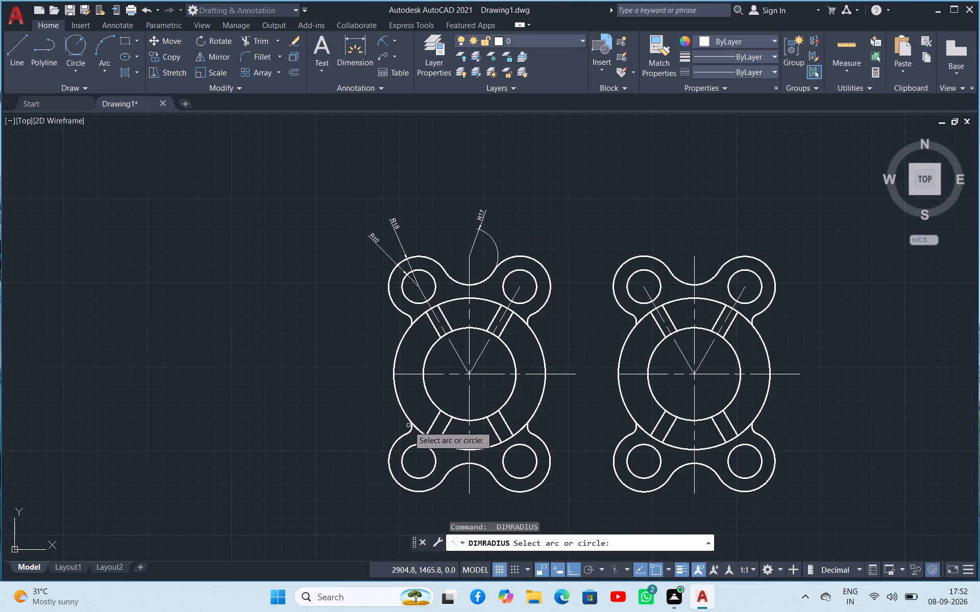
{"action": "left_click", "coordinate": [411, 430]}
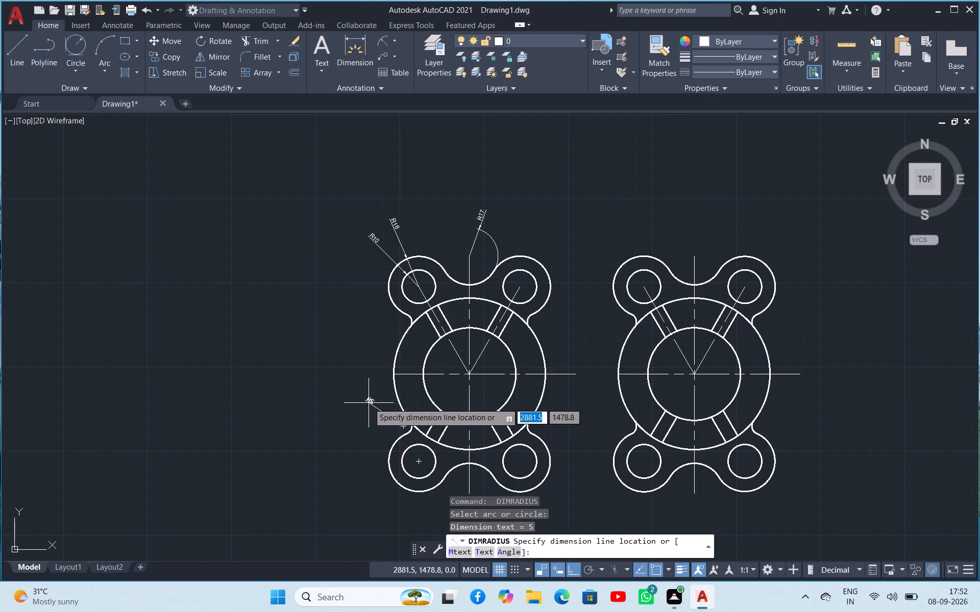
{"action": "left_click", "coordinate": [369, 403]}
Add radius dimensions to the original part's outer and inner concentric circles, placing both to the left of the part.
{"action": "key", "text": "space"}
{"action": "left_click", "coordinate": [394, 364]}
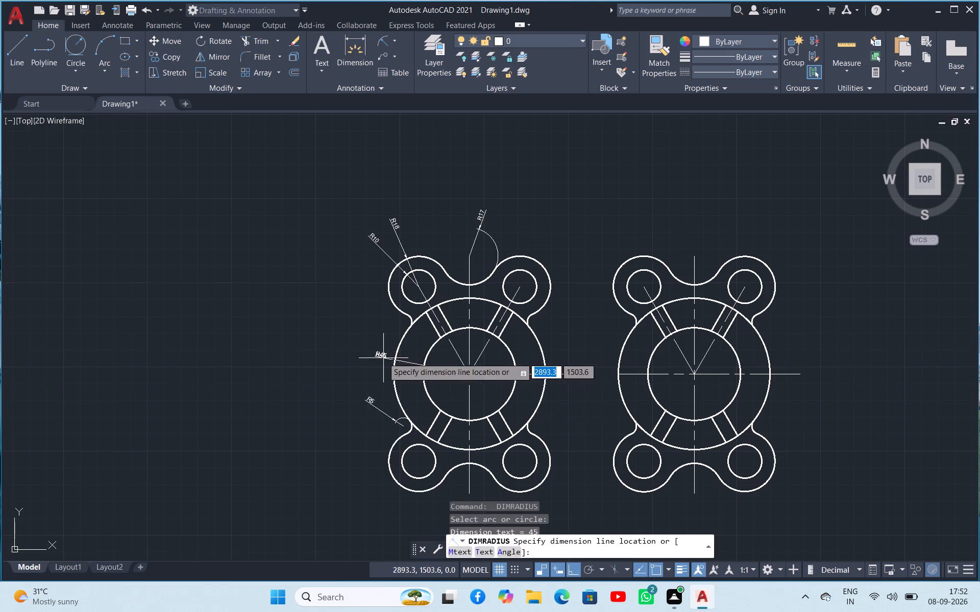
{"action": "left_click", "coordinate": [366, 346]}
{"action": "key", "text": "space"}
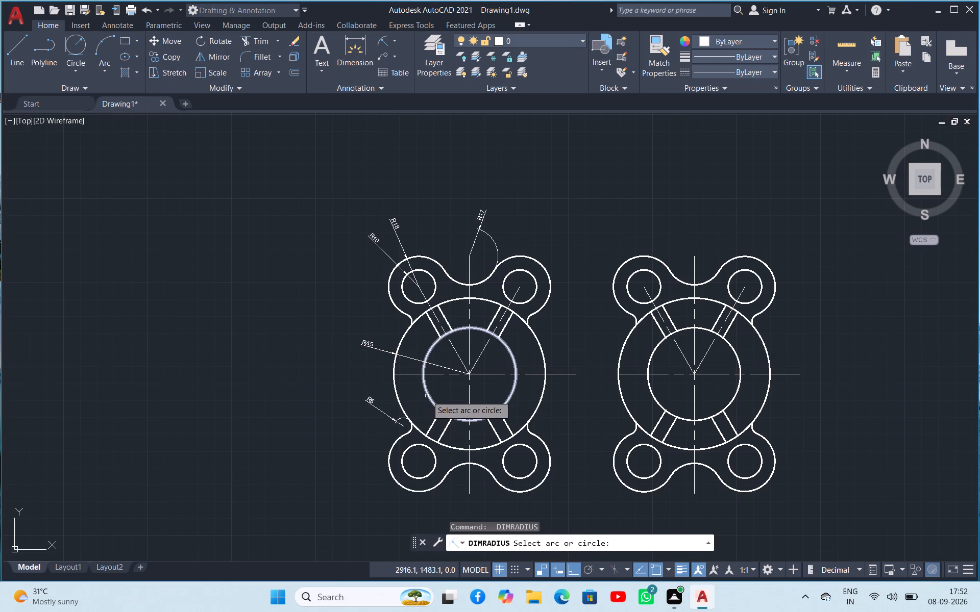
{"action": "left_click_drag", "start_coordinate": [427, 396], "coordinate": [421, 391]}
{"action": "left_click", "coordinate": [364, 364]}
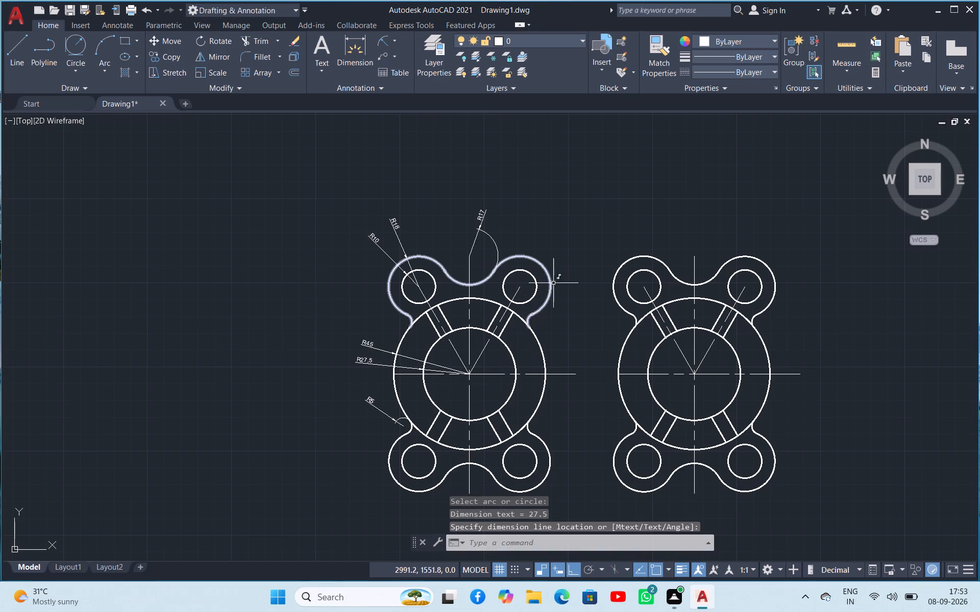
{"action": "key", "text": "space"}
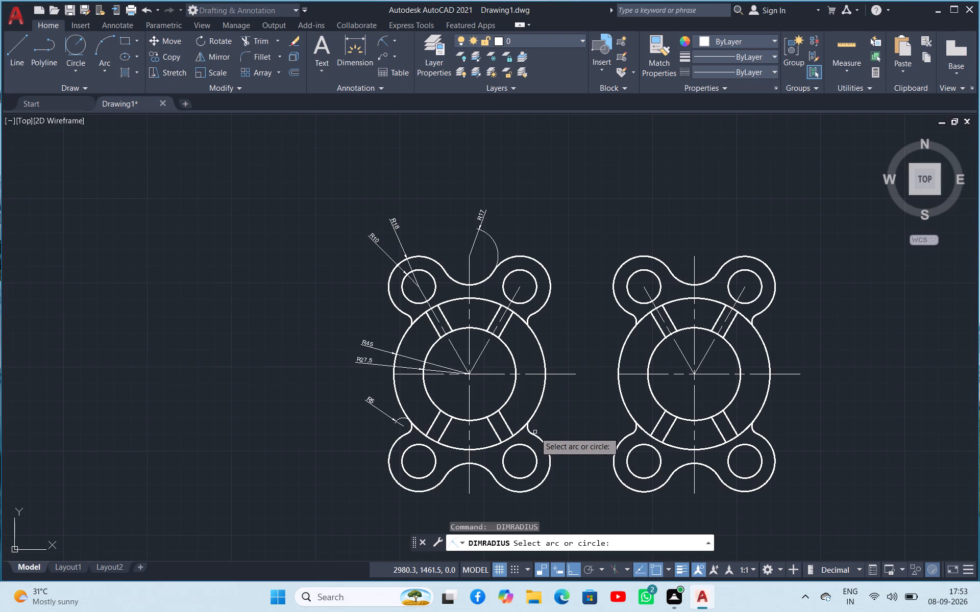
{"action": "key", "text": "Escape"}
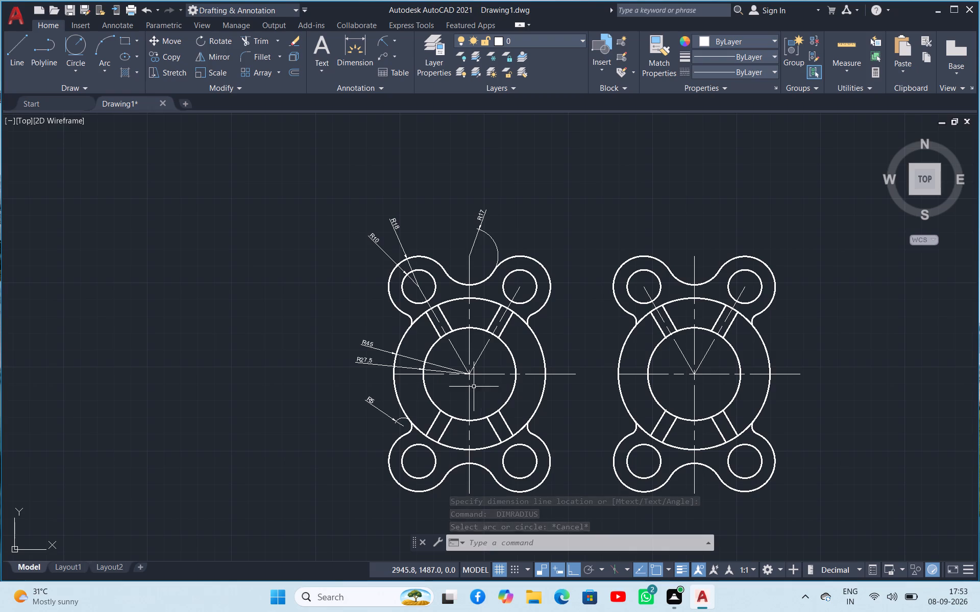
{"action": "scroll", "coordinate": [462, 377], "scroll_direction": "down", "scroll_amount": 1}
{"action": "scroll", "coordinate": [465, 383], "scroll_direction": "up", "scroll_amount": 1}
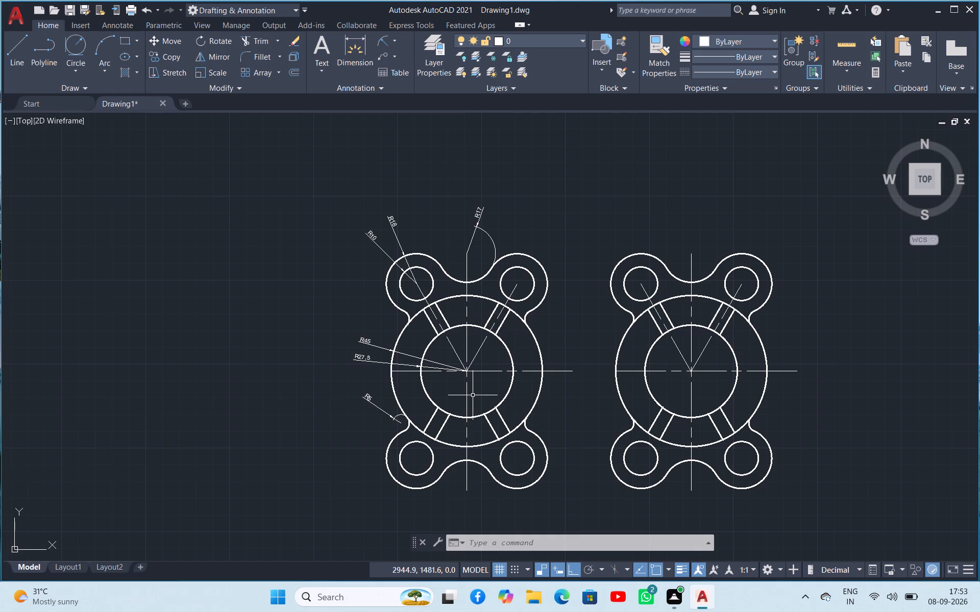
Add an aligned dimension across the original part's lower-left pair of slanted rib lines, placing it beyond the lower-left lobe.
{"action": "scroll", "coordinate": [473, 396], "scroll_direction": "down", "scroll_amount": 1}
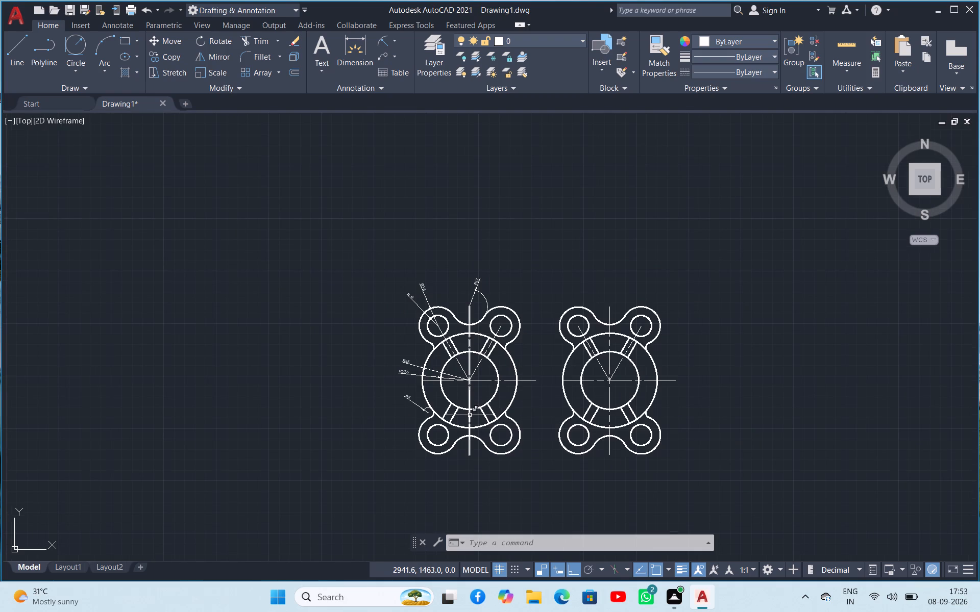
{"action": "scroll", "coordinate": [457, 464], "scroll_direction": "up", "scroll_amount": 2}
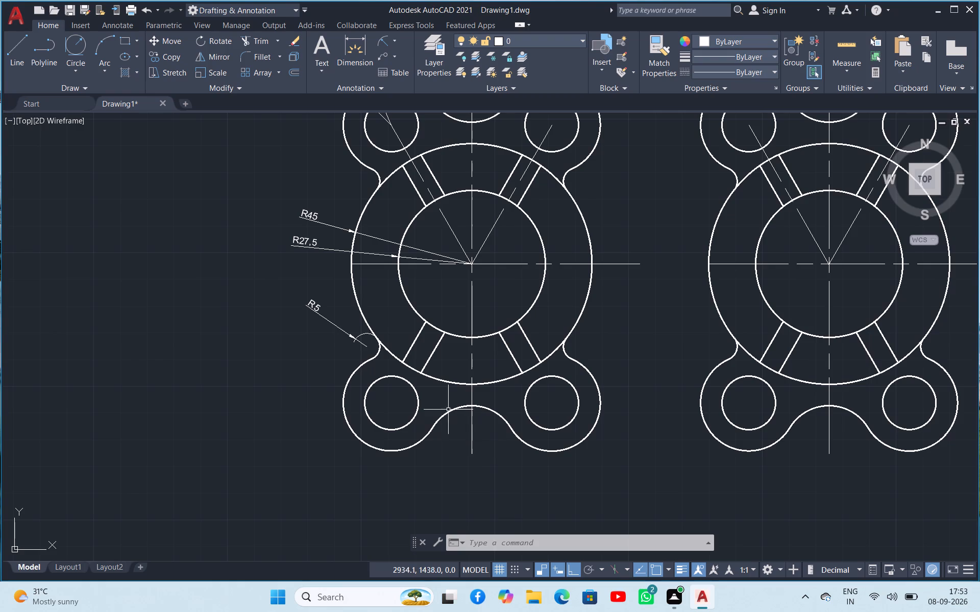
{"action": "left_click", "coordinate": [396, 40]}
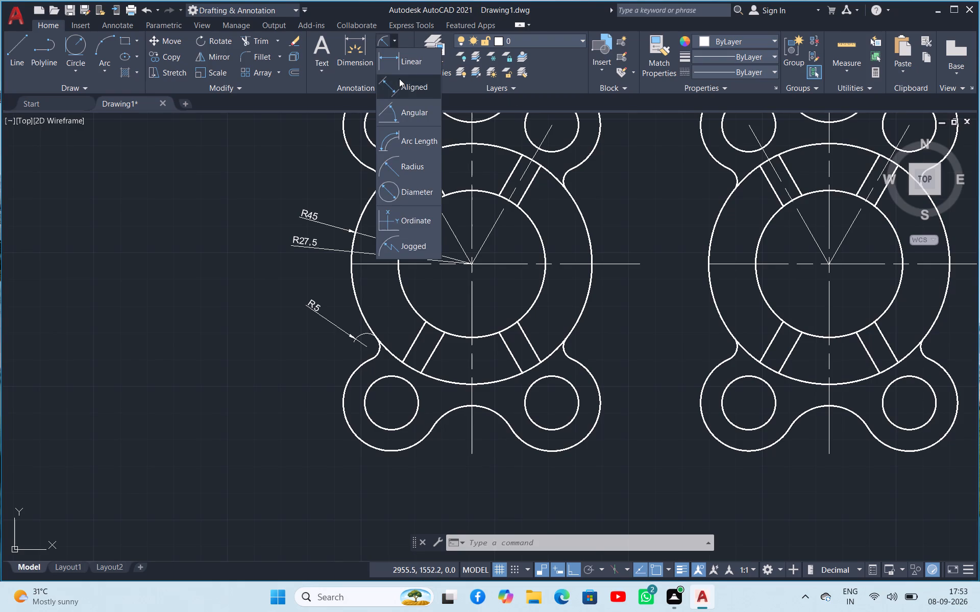
{"action": "left_click", "coordinate": [399, 79]}
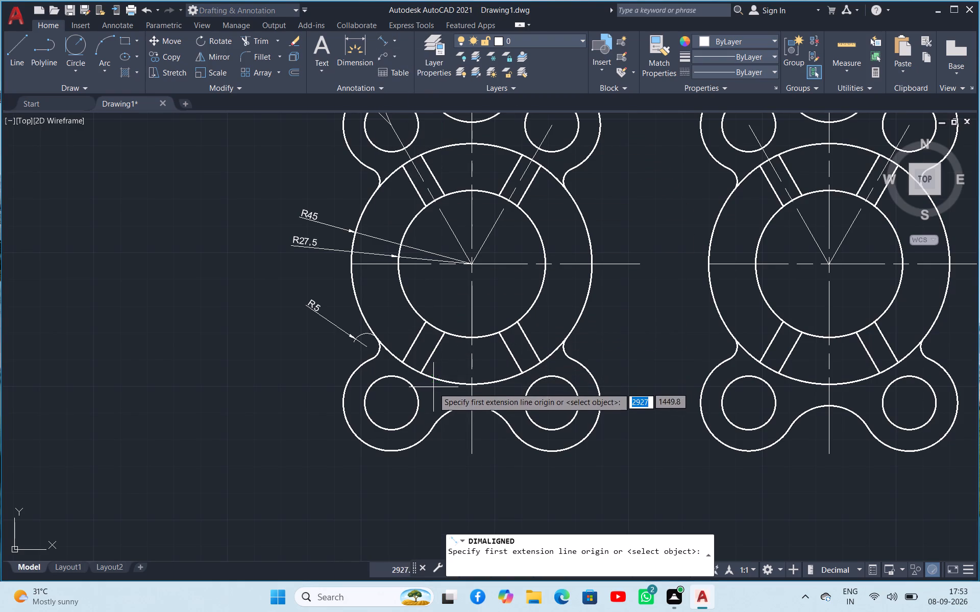
{"action": "scroll", "coordinate": [407, 402], "scroll_direction": "down", "scroll_amount": 2}
{"action": "scroll", "coordinate": [407, 402], "scroll_direction": "up", "scroll_amount": 4}
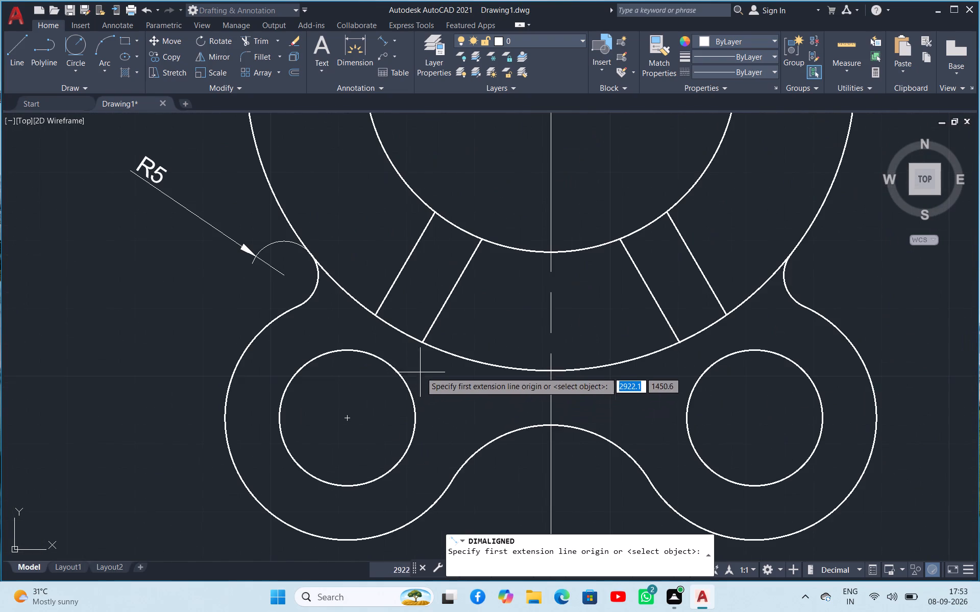
{"action": "left_click", "coordinate": [424, 345]}
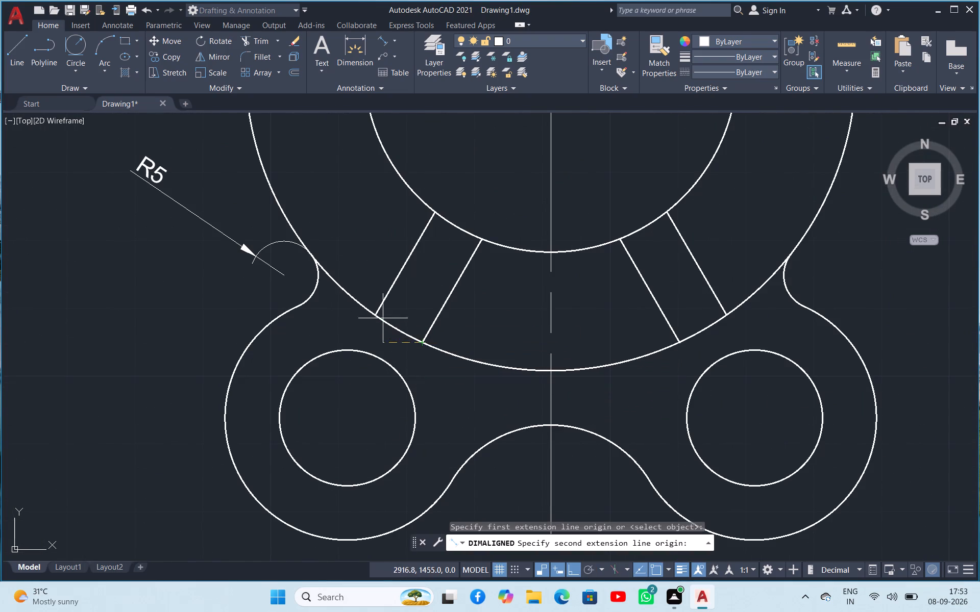
{"action": "left_click", "coordinate": [379, 315]}
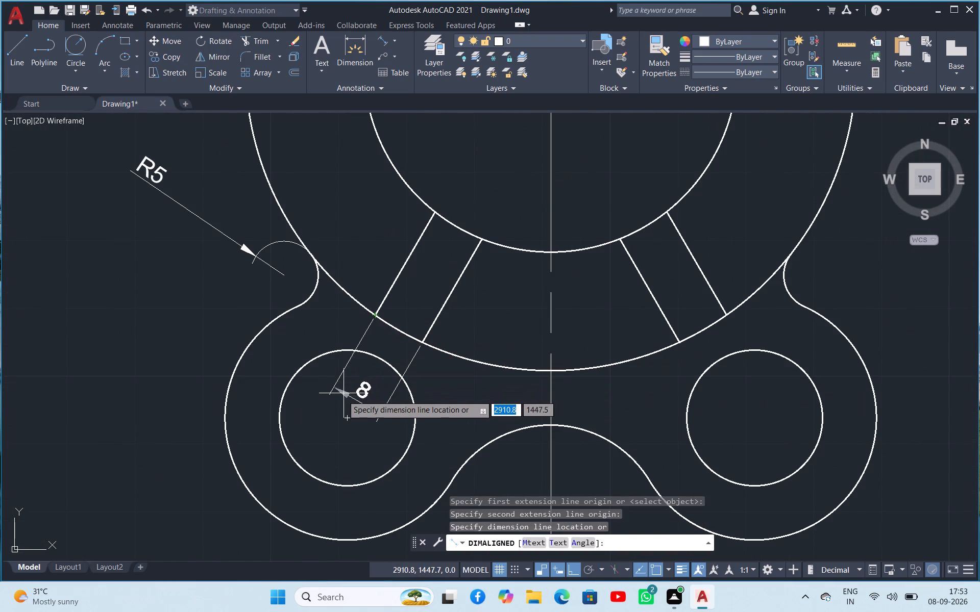
{"action": "scroll", "coordinate": [341, 400], "scroll_direction": "up", "scroll_amount": 1}
{"action": "scroll", "coordinate": [342, 404], "scroll_direction": "down", "scroll_amount": 4}
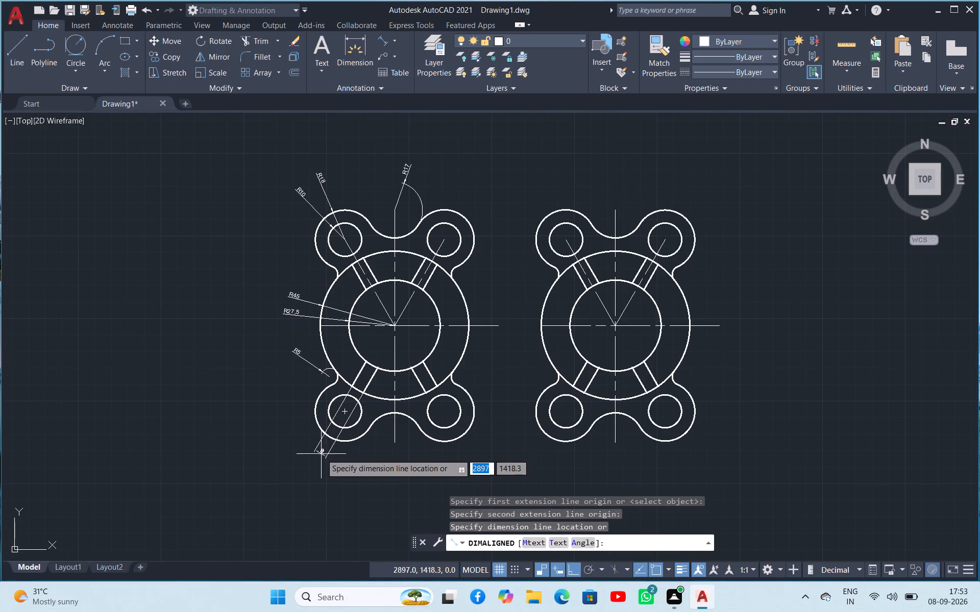
{"action": "left_click", "coordinate": [321, 454]}
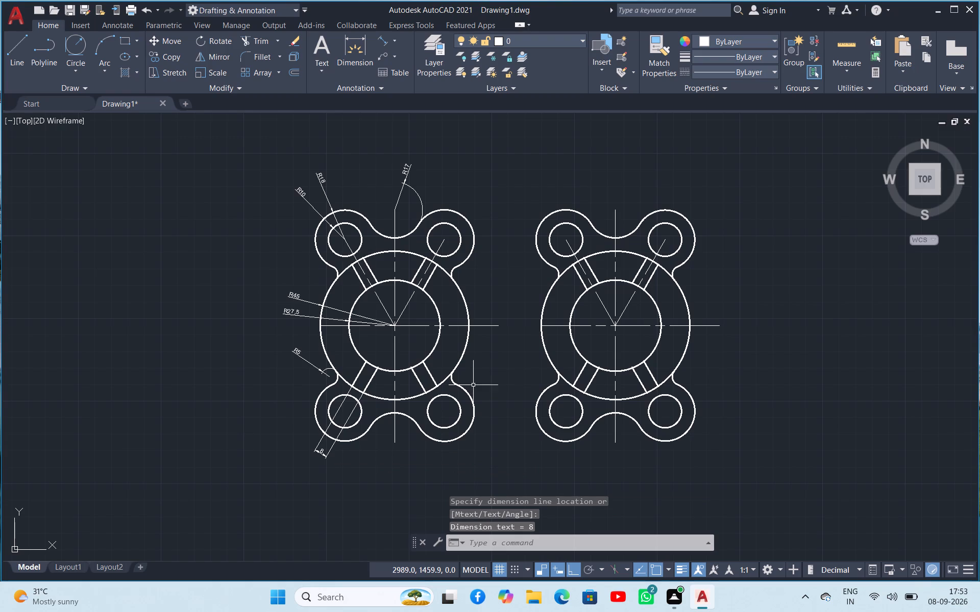
Add aligned dimensions from the original part's centre to its lower-right and upper-left hole centres, placing each outside the outline on opposite sides.
{"action": "key", "text": "space"}
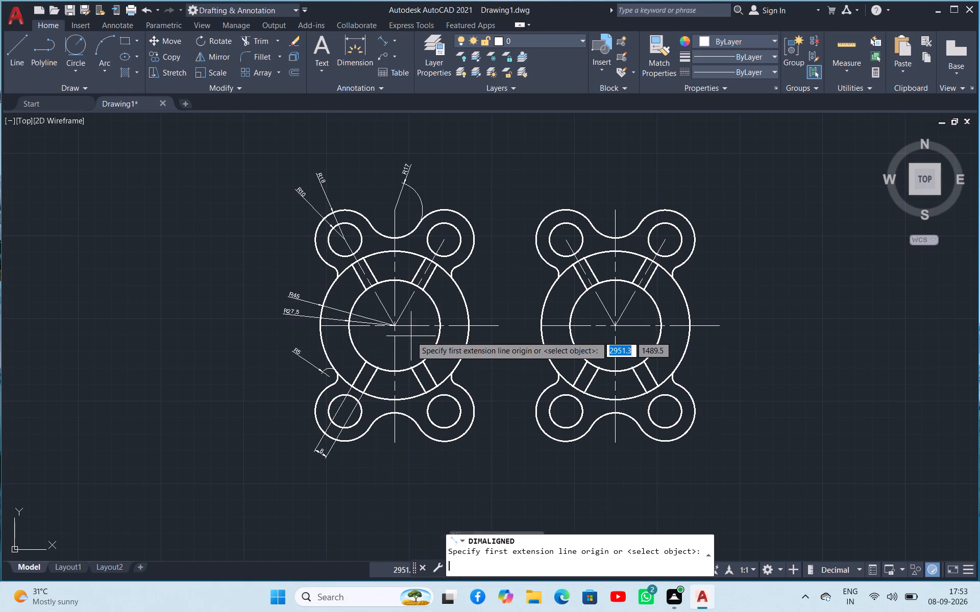
{"action": "left_click", "coordinate": [394, 325]}
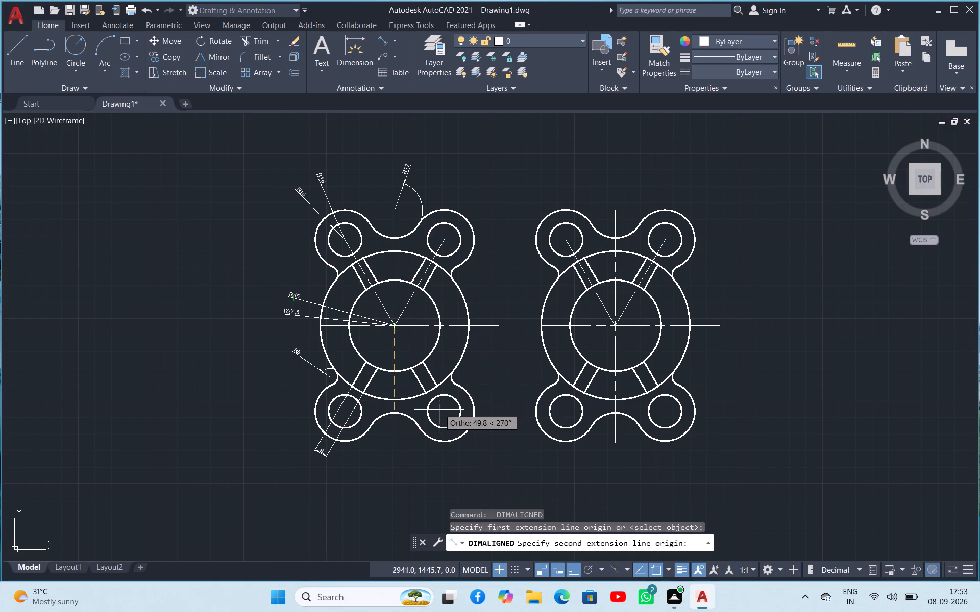
{"action": "left_click", "coordinate": [445, 411]}
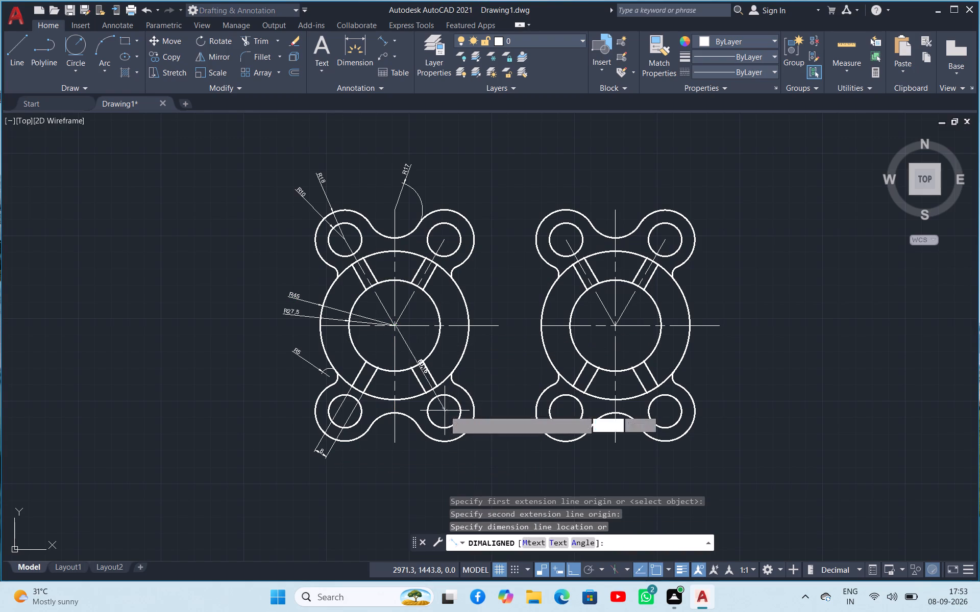
{"action": "left_click", "coordinate": [488, 312]}
{"action": "key", "text": "space"}
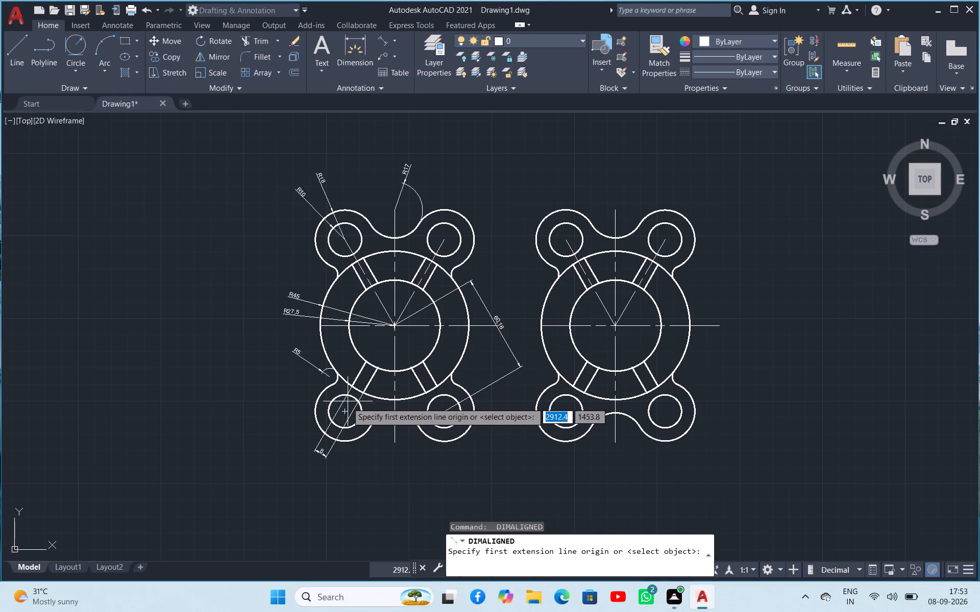
{"action": "left_click", "coordinate": [397, 324]}
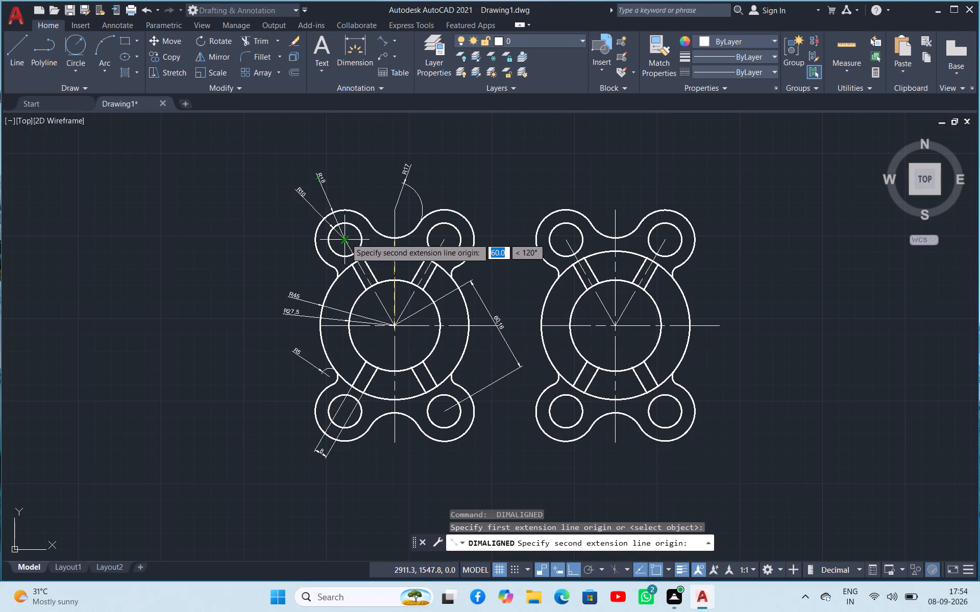
{"action": "left_click", "coordinate": [346, 238]}
{"action": "left_click_drag", "start_coordinate": [248, 302], "coordinate": [253, 302]}
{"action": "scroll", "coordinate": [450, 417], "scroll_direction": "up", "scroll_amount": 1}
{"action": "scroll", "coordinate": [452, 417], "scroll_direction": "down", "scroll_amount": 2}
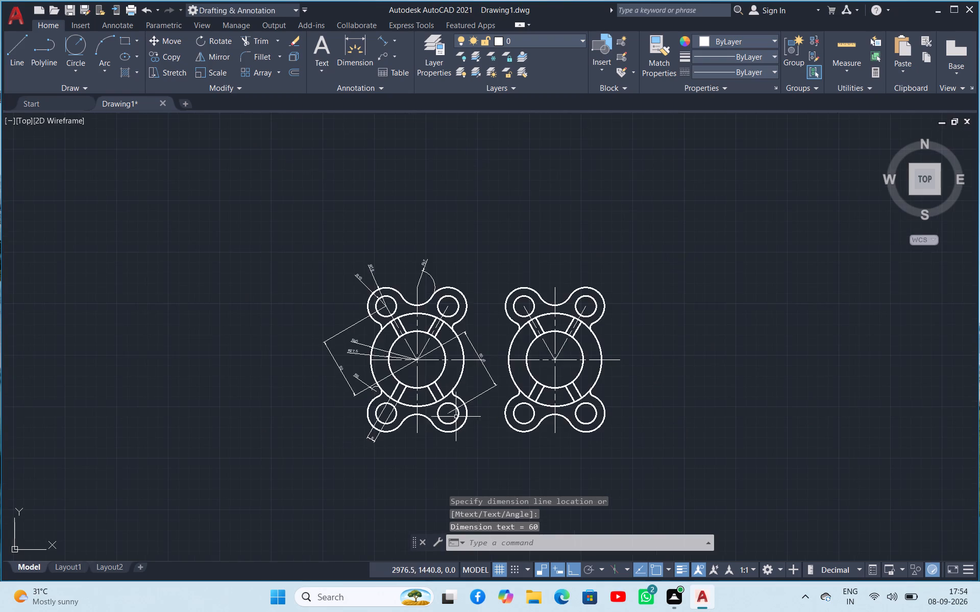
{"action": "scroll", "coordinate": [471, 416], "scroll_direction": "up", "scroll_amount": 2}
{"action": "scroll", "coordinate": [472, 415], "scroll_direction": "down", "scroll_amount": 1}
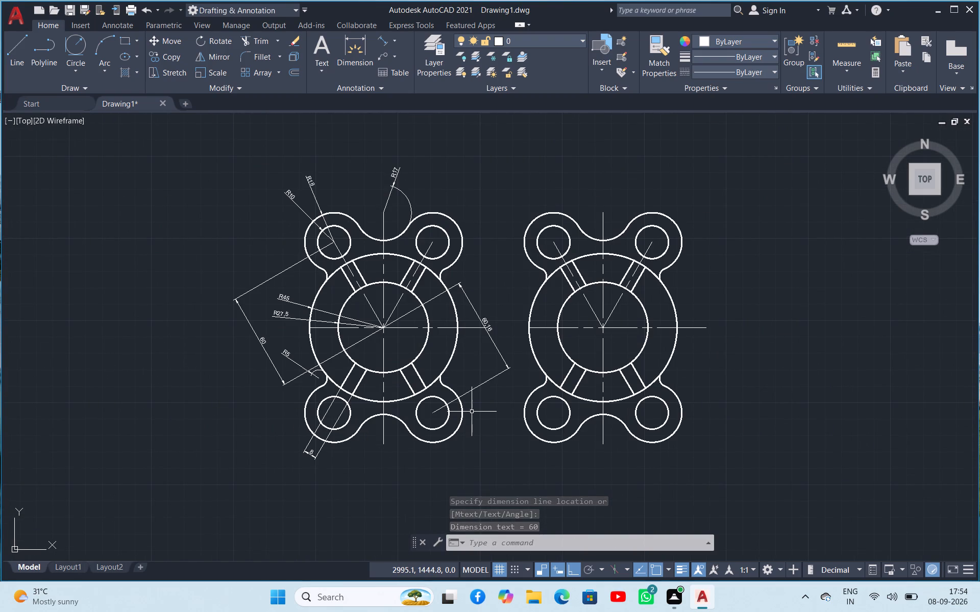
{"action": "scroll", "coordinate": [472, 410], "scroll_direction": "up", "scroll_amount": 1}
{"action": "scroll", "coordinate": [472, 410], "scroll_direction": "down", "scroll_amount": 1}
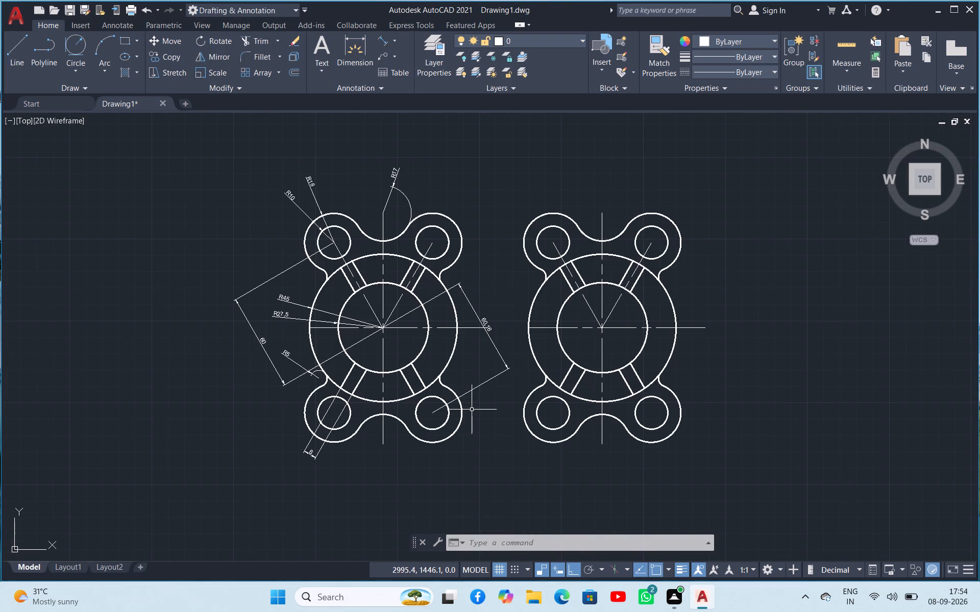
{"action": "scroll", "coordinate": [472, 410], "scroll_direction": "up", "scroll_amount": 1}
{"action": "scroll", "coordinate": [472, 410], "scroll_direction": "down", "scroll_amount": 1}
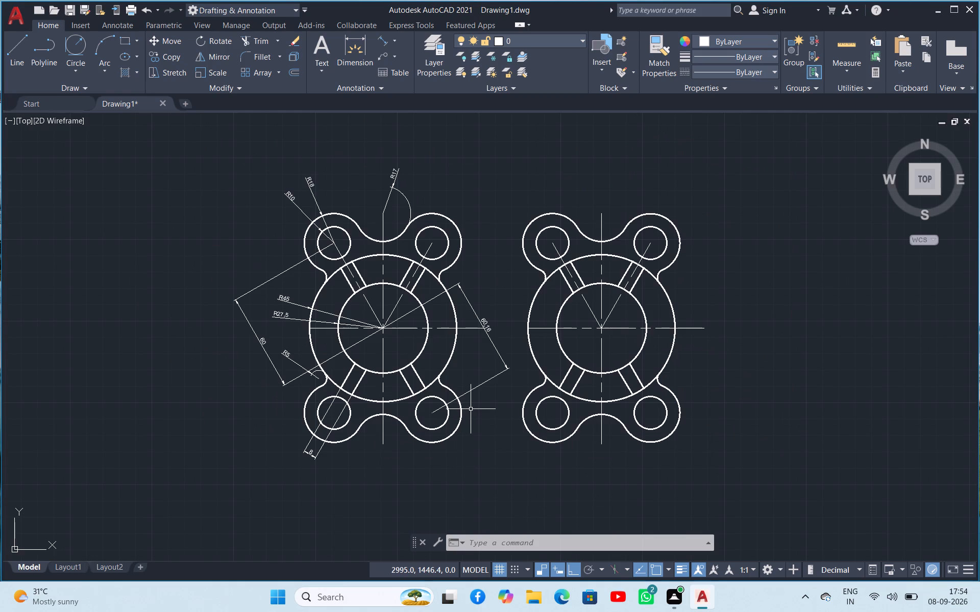
Start saving the drawing and choose the 08-09 folder inside the desktop's fuji autocad folder as its location.
{"action": "key", "text": "ctrl+s"}
{"action": "left_click", "coordinate": [311, 264]}
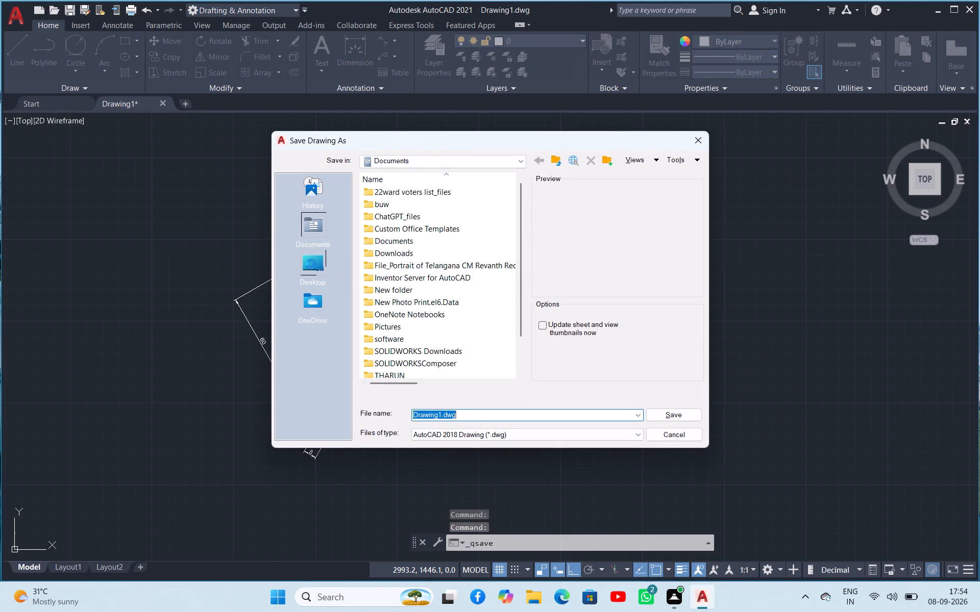
{"action": "scroll", "coordinate": [418, 265], "scroll_direction": "down", "scroll_amount": 2}
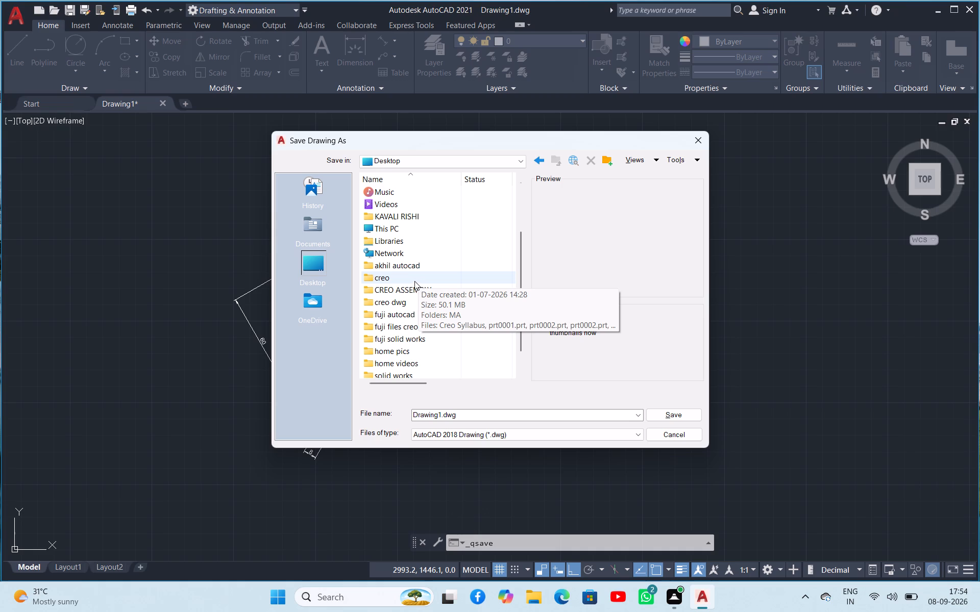
{"action": "left_click", "coordinate": [406, 325]}
{"action": "left_click", "coordinate": [405, 326]}
{"action": "double_click", "coordinate": [431, 315]}
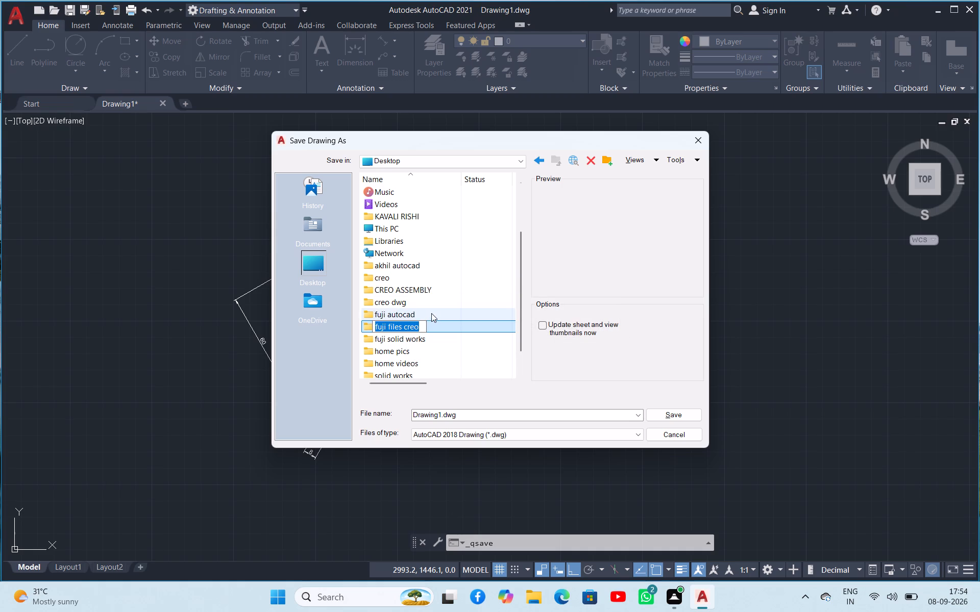
{"action": "left_click", "coordinate": [431, 312]}
{"action": "double_click", "coordinate": [432, 312]}
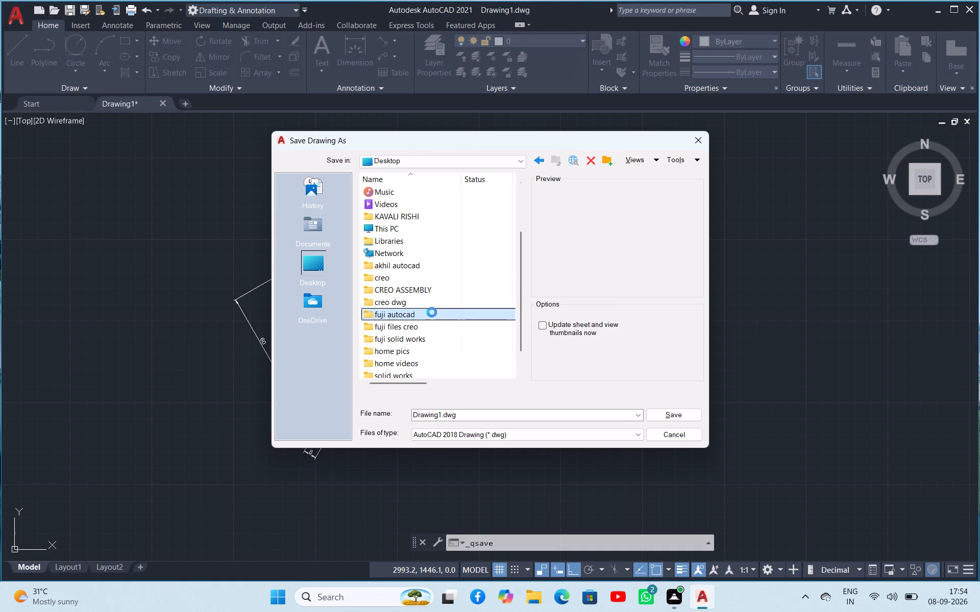
{"action": "double_click", "coordinate": [401, 217]}
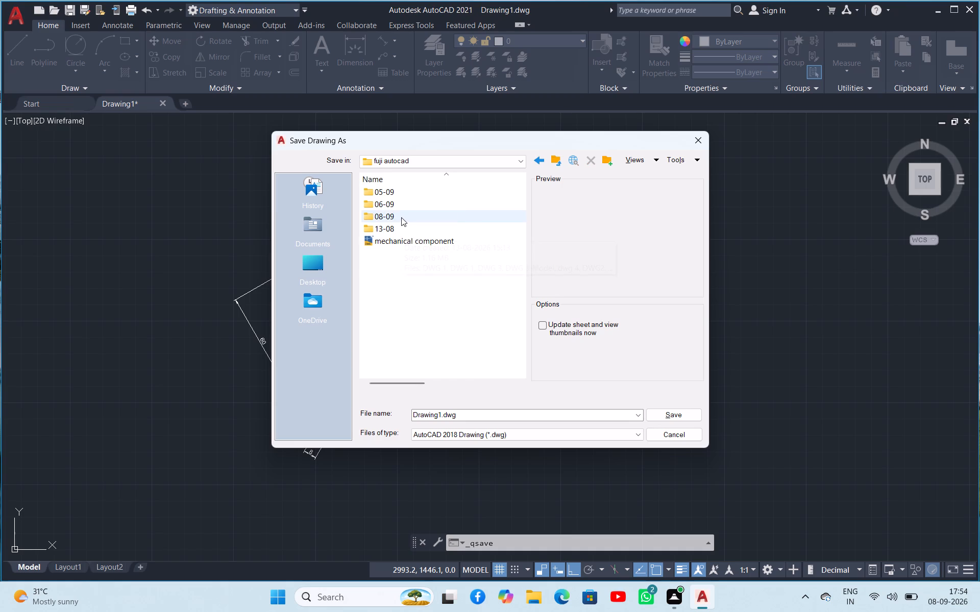
Name the drawing FOUR BOLT FLANGED BEARING HOUSING and save it in the 08-09 folder.
{"action": "left_click", "coordinate": [482, 414]}
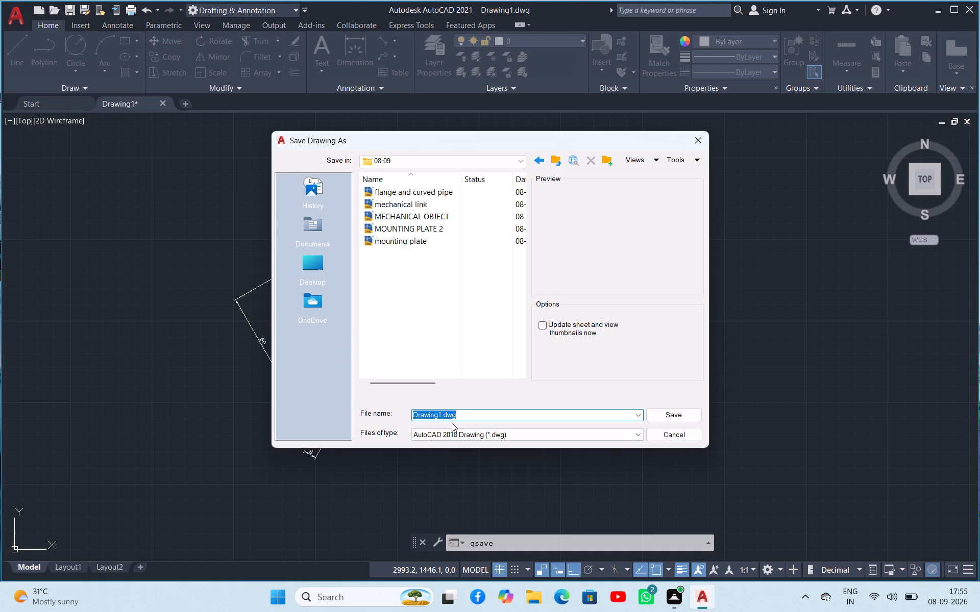
{"action": "key", "text": "f"}
{"action": "key", "text": "o"}
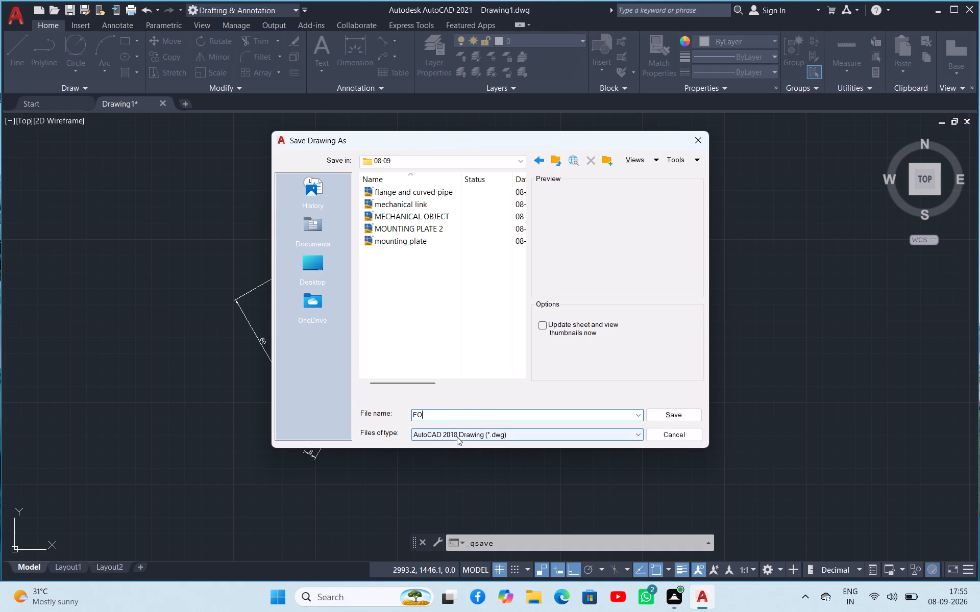
{"action": "key", "text": "u"}
{"action": "key", "text": "r"}
{"action": "key", "text": "space"}
{"action": "key", "text": "b"}
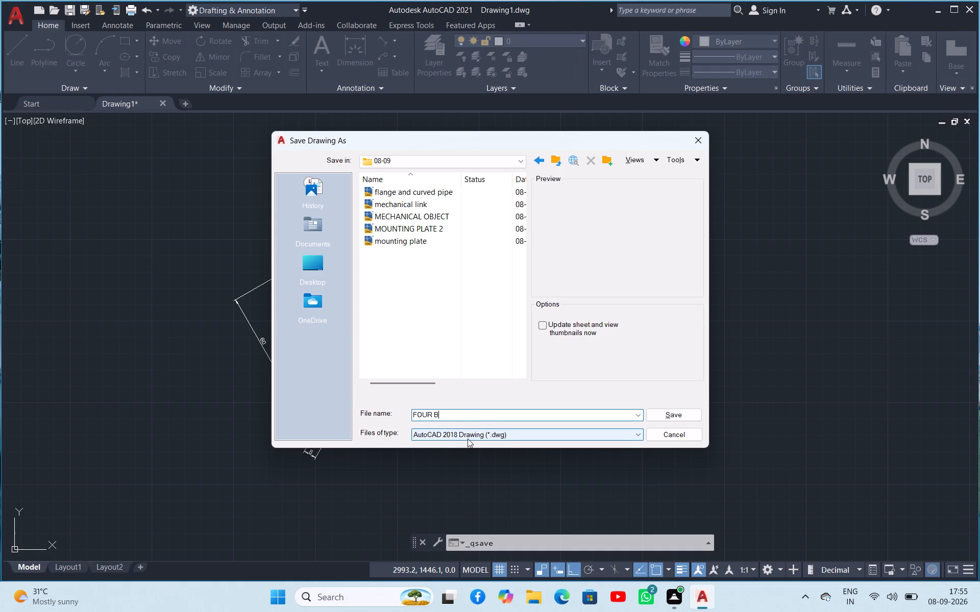
{"action": "key", "text": "o"}
{"action": "key", "text": "l"}
{"action": "key", "text": "t"}
{"action": "key", "text": "space"}
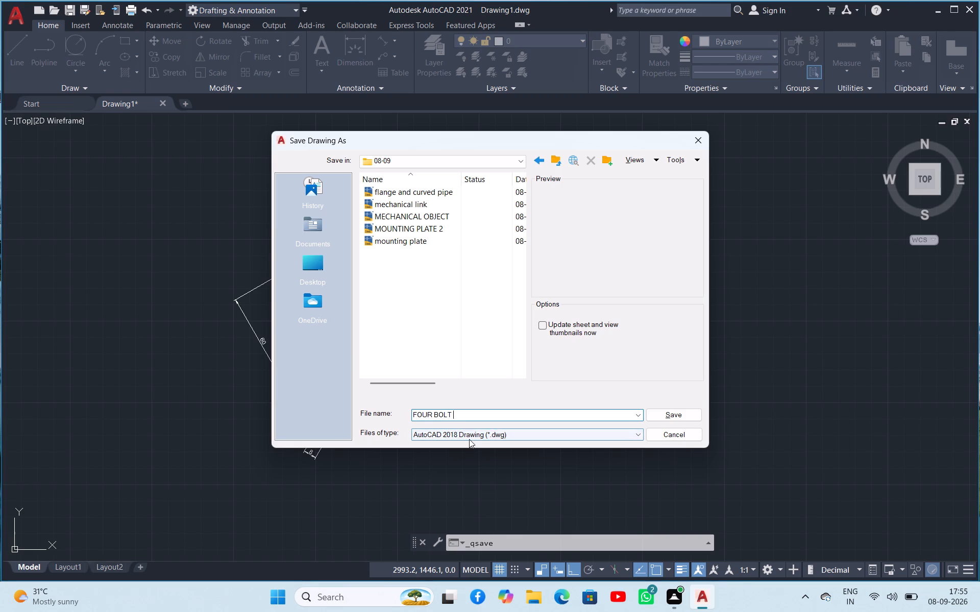
{"action": "key", "text": "f"}
{"action": "key", "text": "l"}
{"action": "key", "text": "a"}
{"action": "type", "text": "NG"}
{"action": "key", "text": "e"}
{"action": "key", "text": "d"}
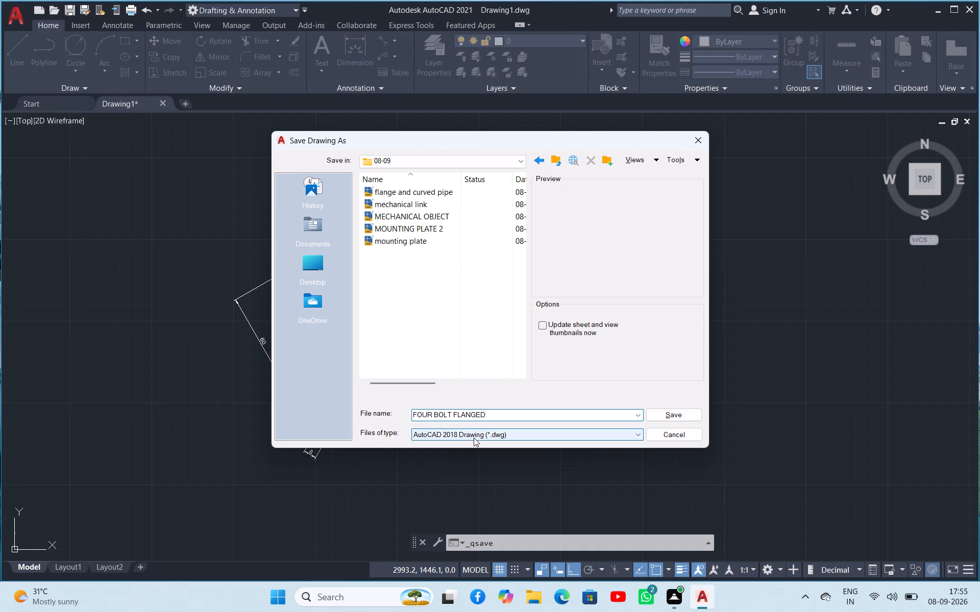
{"action": "key", "text": "space"}
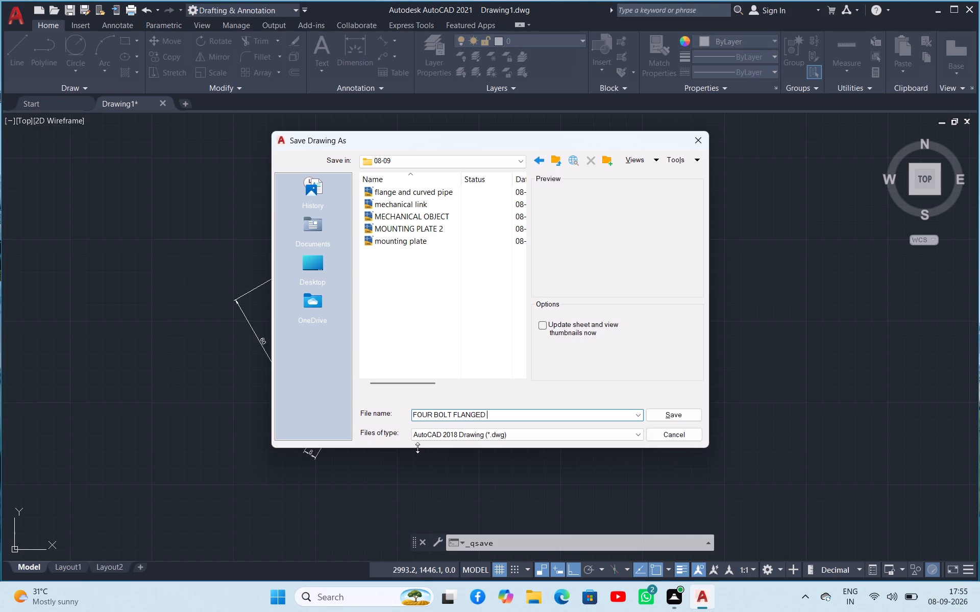
{"action": "key", "text": "b"}
{"action": "key", "text": "e"}
{"action": "key", "text": "a"}
{"action": "key", "text": "r"}
{"action": "key", "text": "i"}
{"action": "key", "text": "n"}
{"action": "key", "text": "g"}
{"action": "key", "text": "space"}
{"action": "key", "text": "h"}
{"action": "key", "text": "o"}
{"action": "key", "text": "u"}
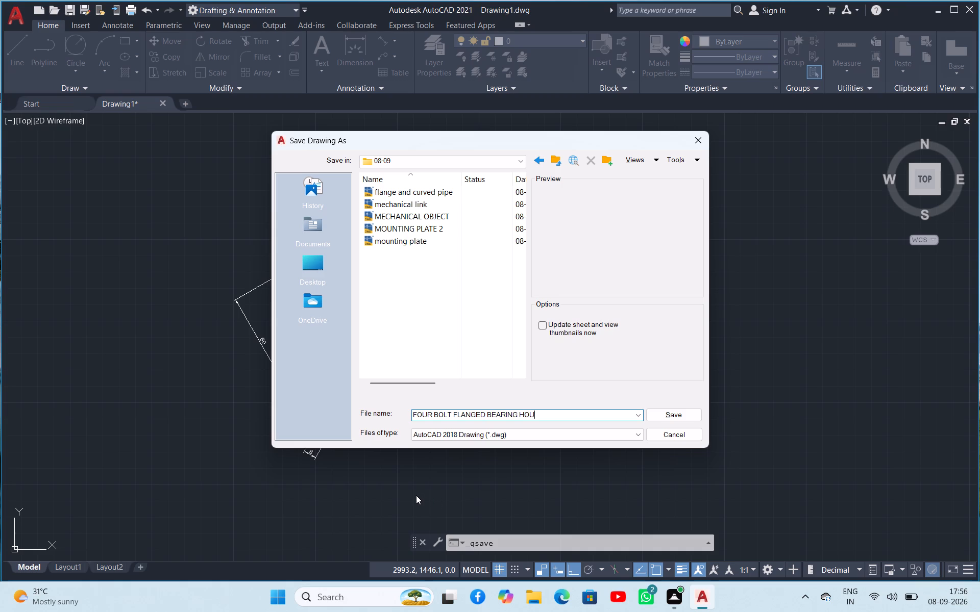
{"action": "key", "text": "s"}
{"action": "key", "text": "i"}
{"action": "key", "text": "n"}
{"action": "key", "text": "g"}
{"action": "left_click", "coordinate": [684, 414]}
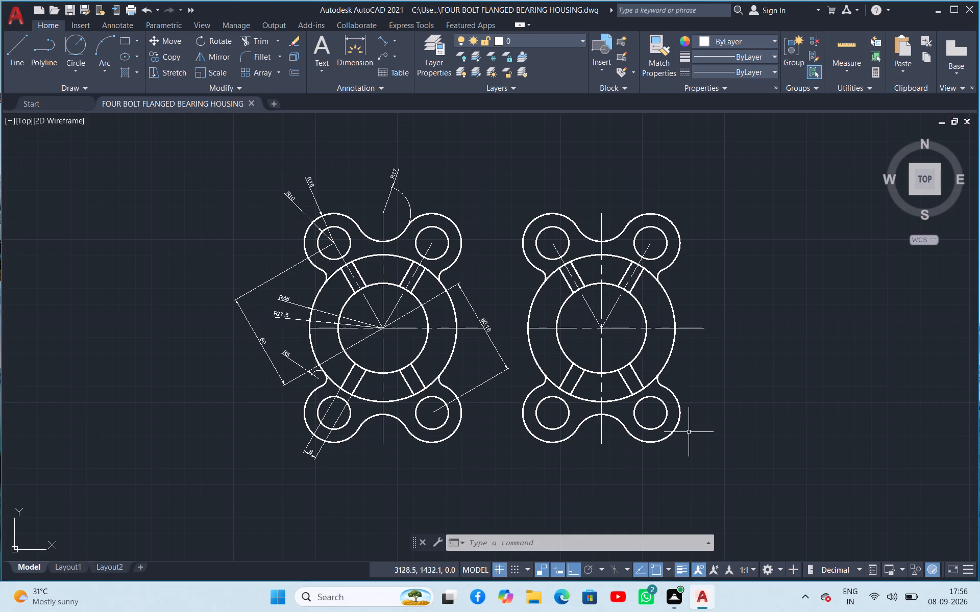
{"action": "key", "text": "ctrl+s"}
Set up a centred plot with DWG To PDF.pc3, using a window area around both parts, and preview it.
{"action": "key", "text": "ctrl+p"}
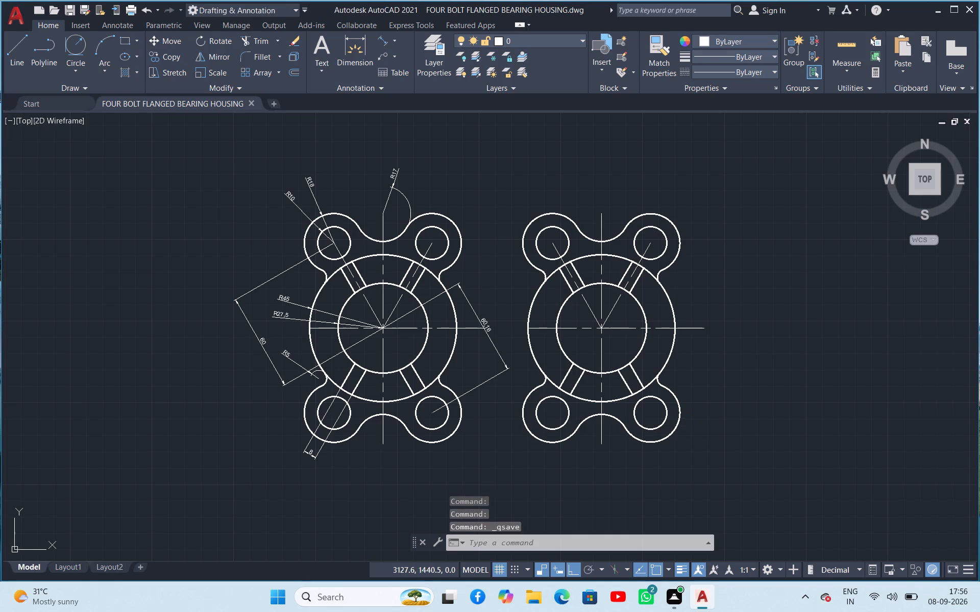
{"action": "left_click", "coordinate": [459, 205]}
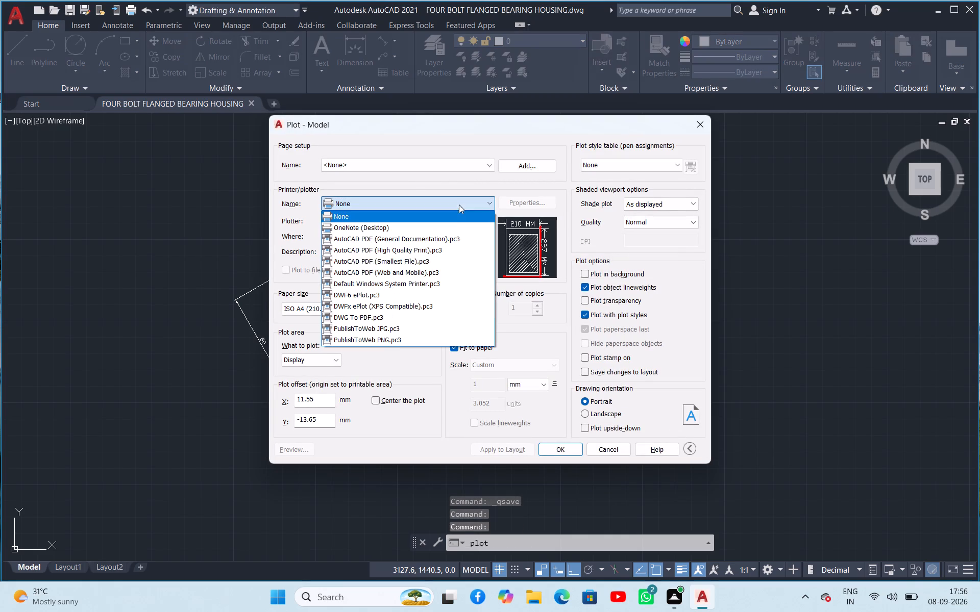
{"action": "left_click", "coordinate": [404, 314]}
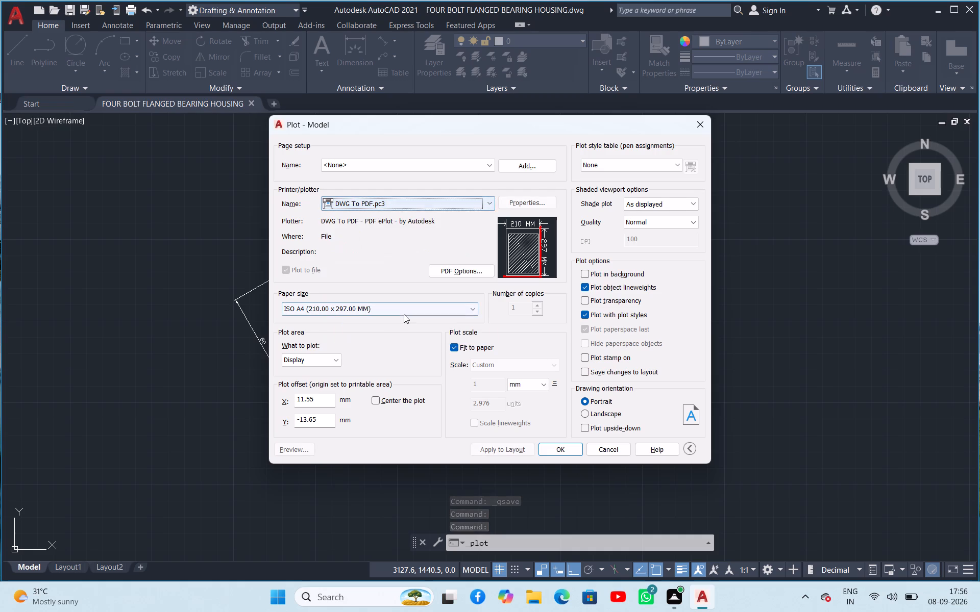
{"action": "left_click", "coordinate": [375, 398]}
{"action": "left_click", "coordinate": [338, 358]}
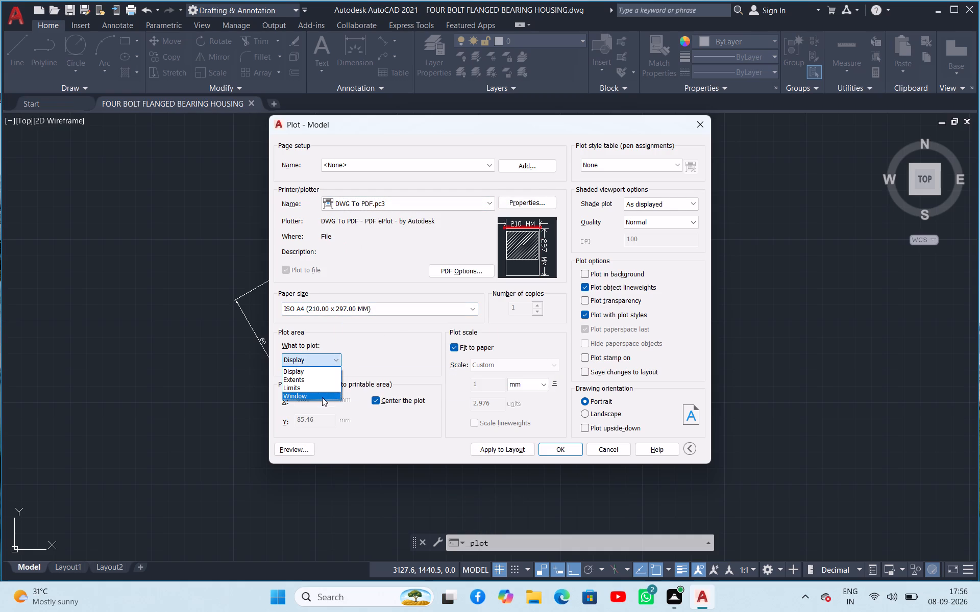
{"action": "left_click", "coordinate": [322, 397]}
{"action": "left_click_drag", "start_coordinate": [204, 159], "coordinate": [208, 164]}
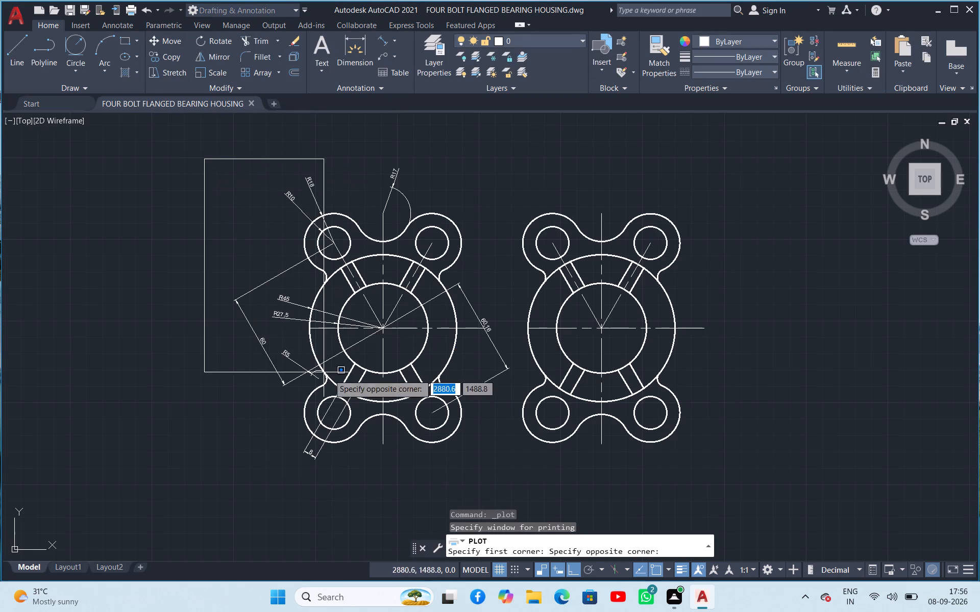
{"action": "left_click", "coordinate": [729, 486]}
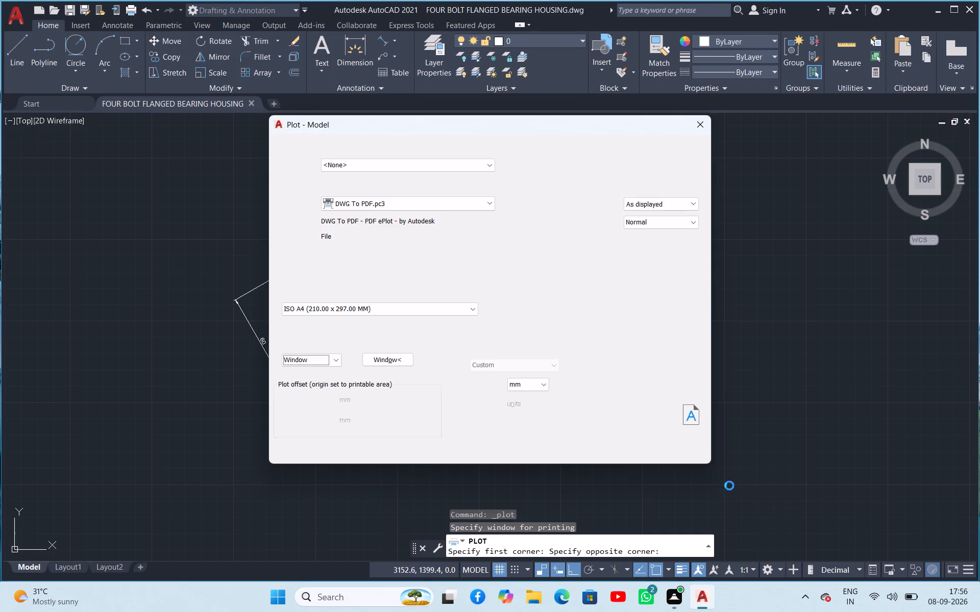
{"action": "left_click", "coordinate": [290, 446]}
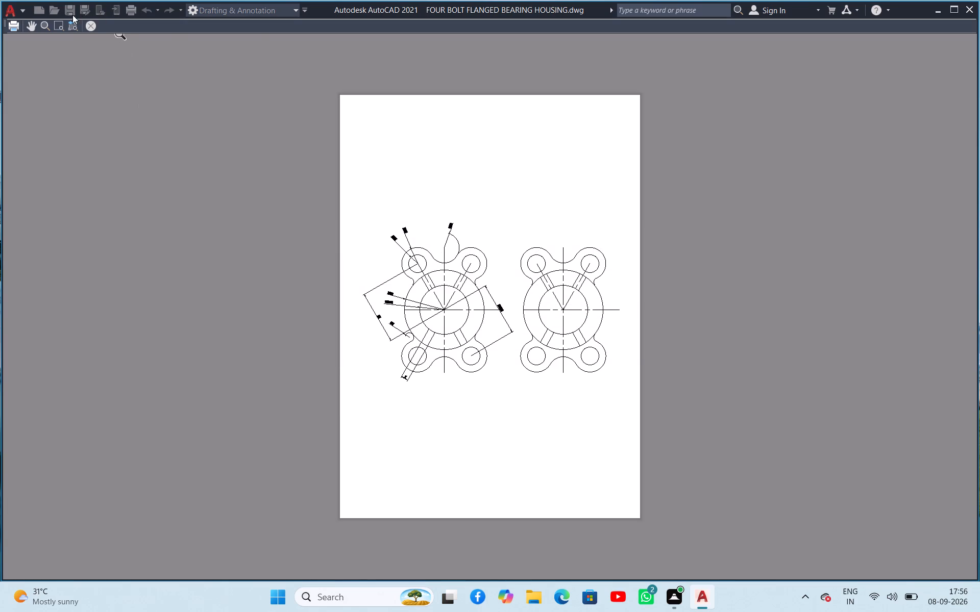
{"action": "left_click", "coordinate": [89, 26]}
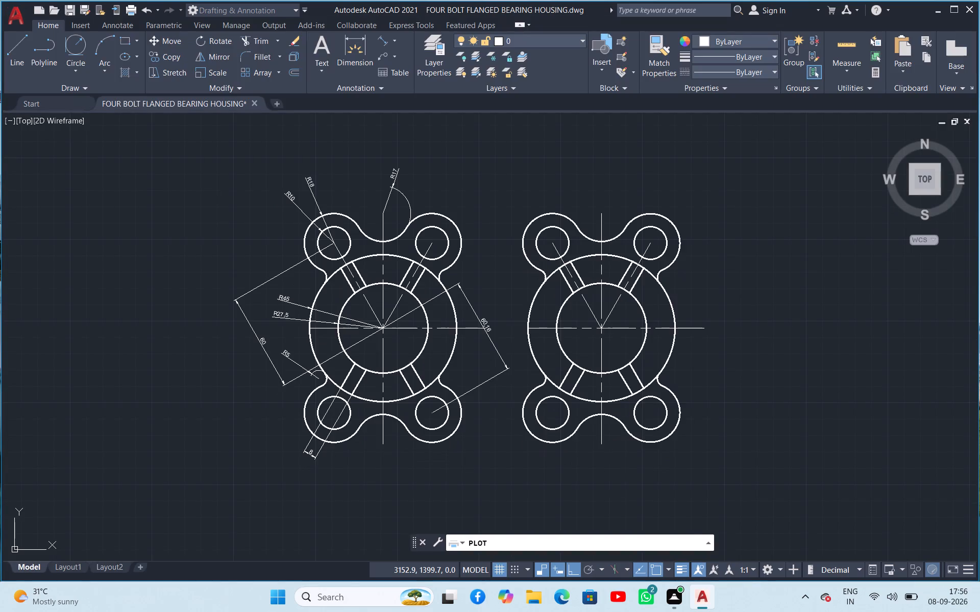
Plot the PDF into the 08-09 folder inside the desktop's fuji autocad folder with the suggested file name, then close the PDF viewer.
{"action": "left_click", "coordinate": [563, 445]}
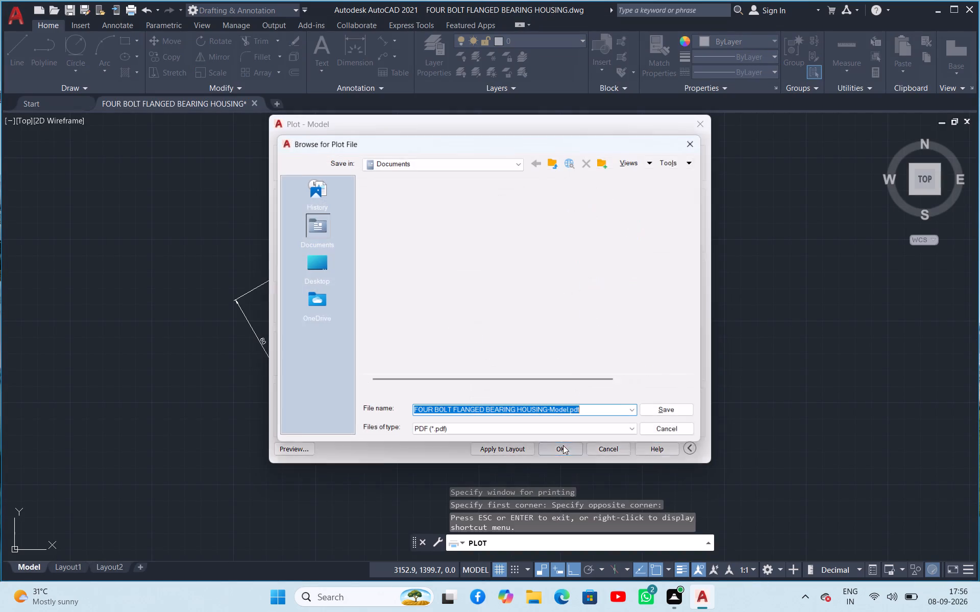
{"action": "left_click", "coordinate": [315, 264]}
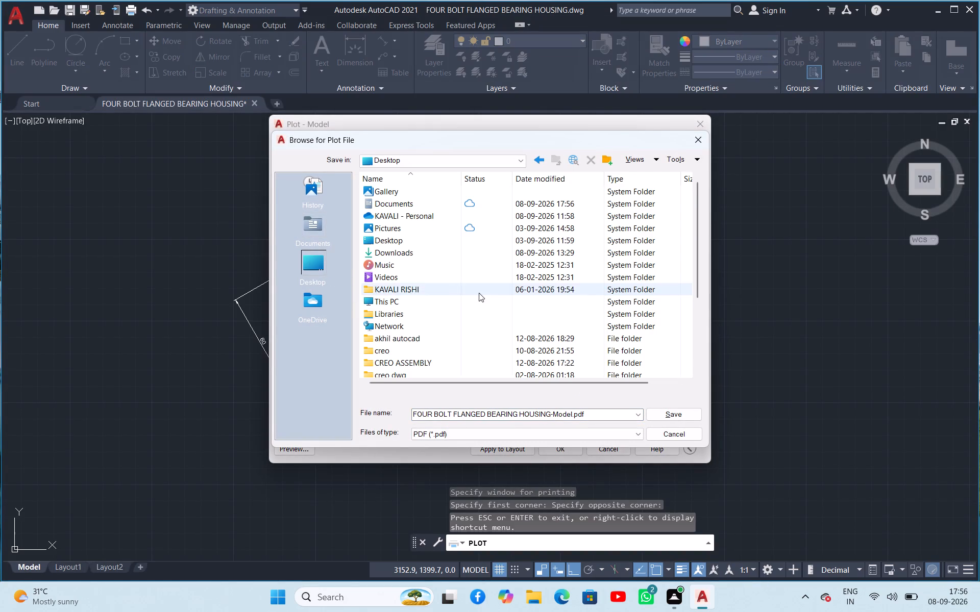
{"action": "scroll", "coordinate": [432, 352], "scroll_direction": "down", "scroll_amount": 2}
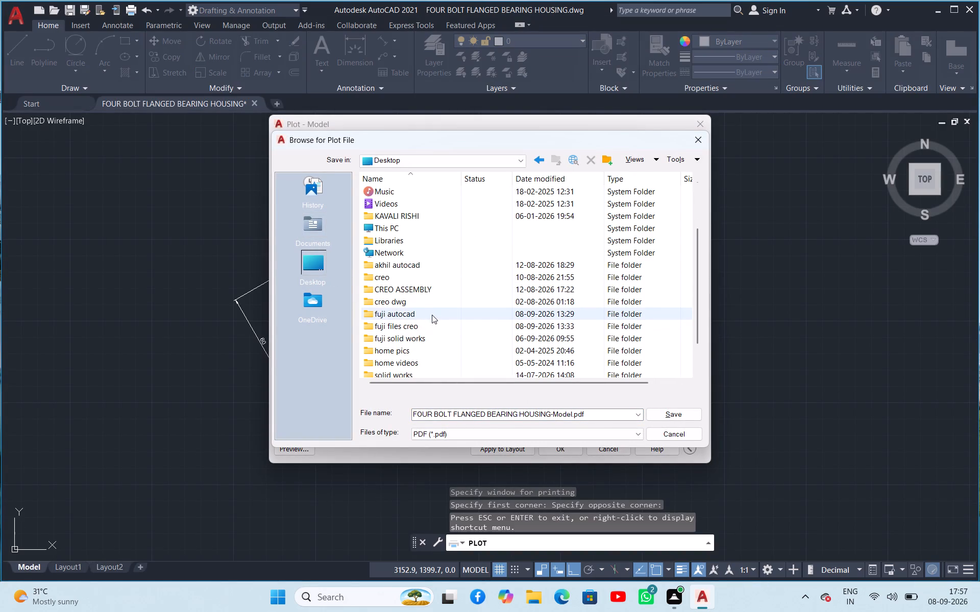
{"action": "double_click", "coordinate": [431, 319]}
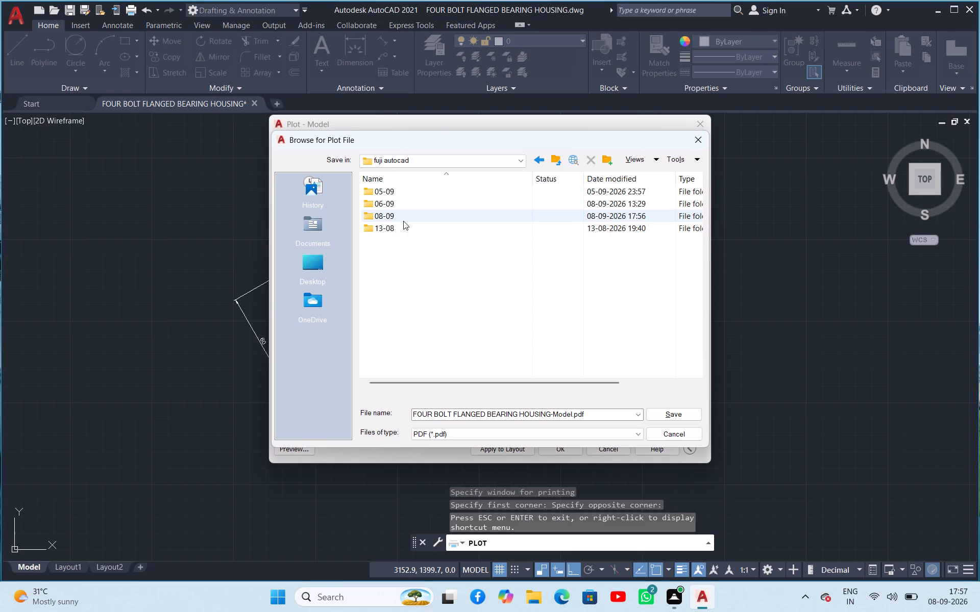
{"action": "double_click", "coordinate": [403, 221]}
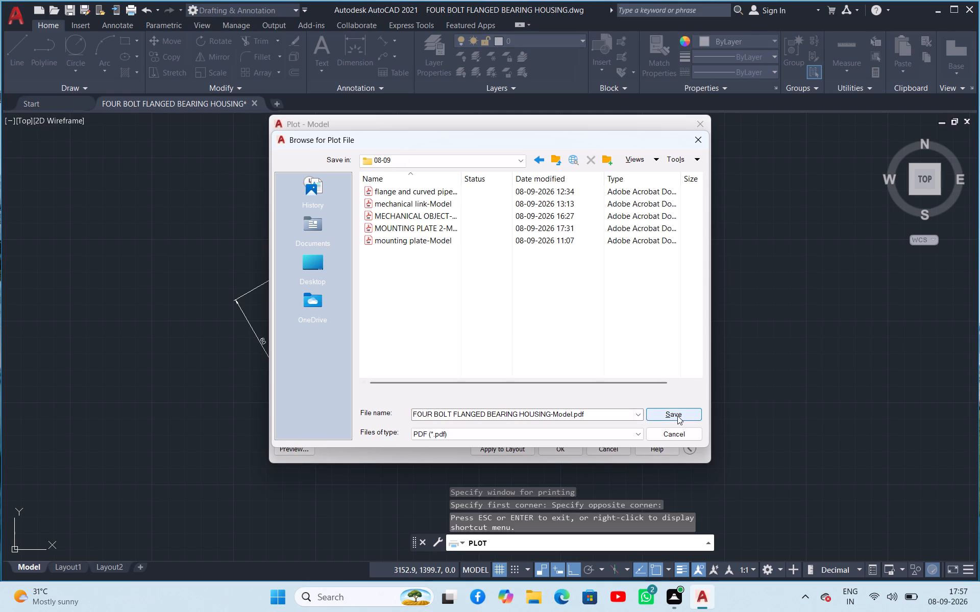
{"action": "left_click", "coordinate": [677, 416]}
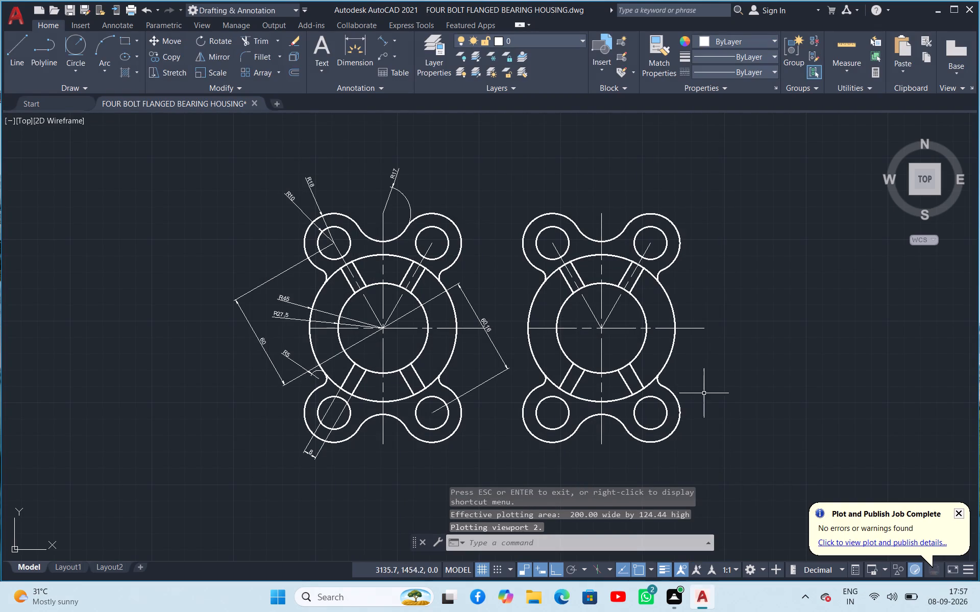
{"action": "left_click", "coordinate": [968, 7]}
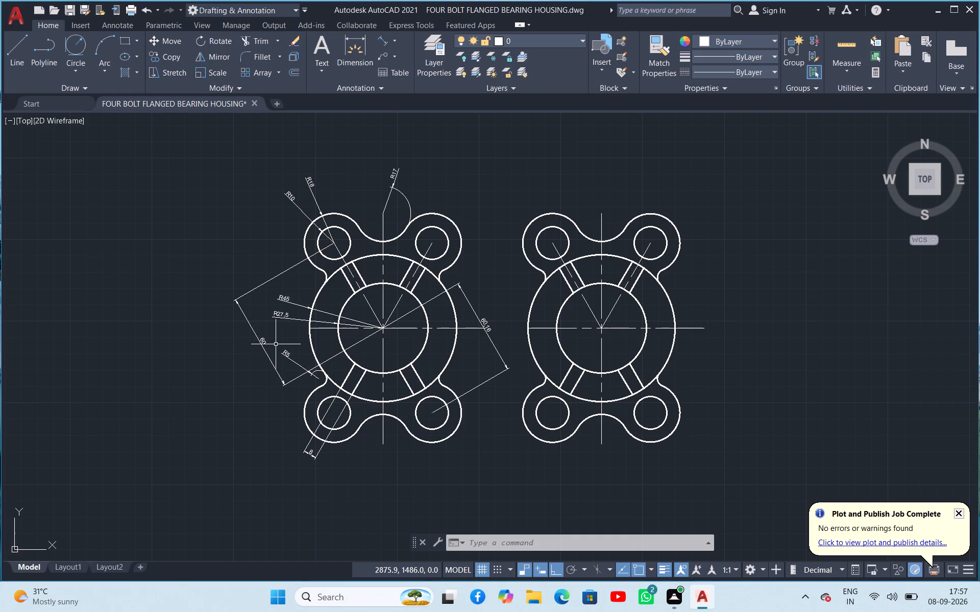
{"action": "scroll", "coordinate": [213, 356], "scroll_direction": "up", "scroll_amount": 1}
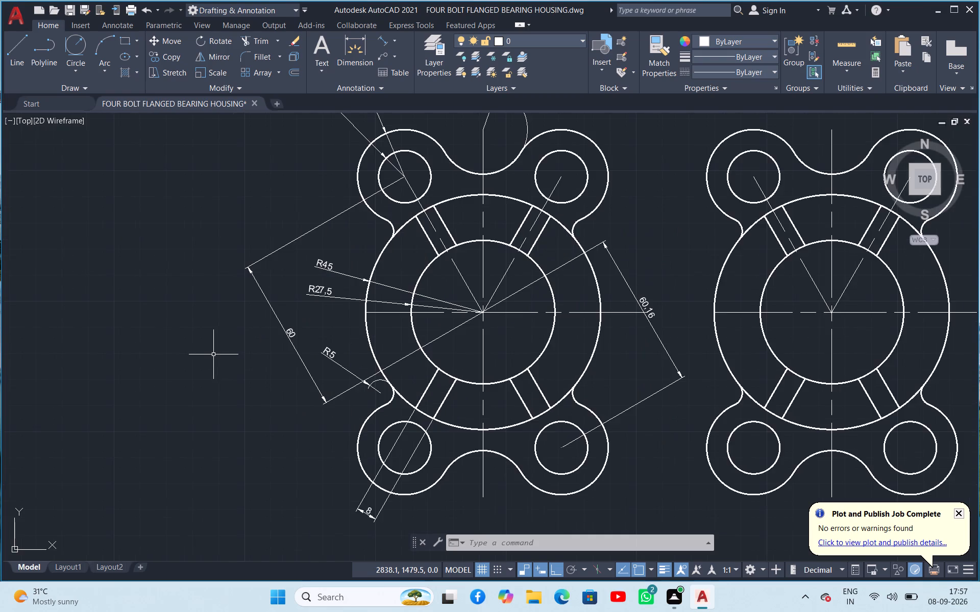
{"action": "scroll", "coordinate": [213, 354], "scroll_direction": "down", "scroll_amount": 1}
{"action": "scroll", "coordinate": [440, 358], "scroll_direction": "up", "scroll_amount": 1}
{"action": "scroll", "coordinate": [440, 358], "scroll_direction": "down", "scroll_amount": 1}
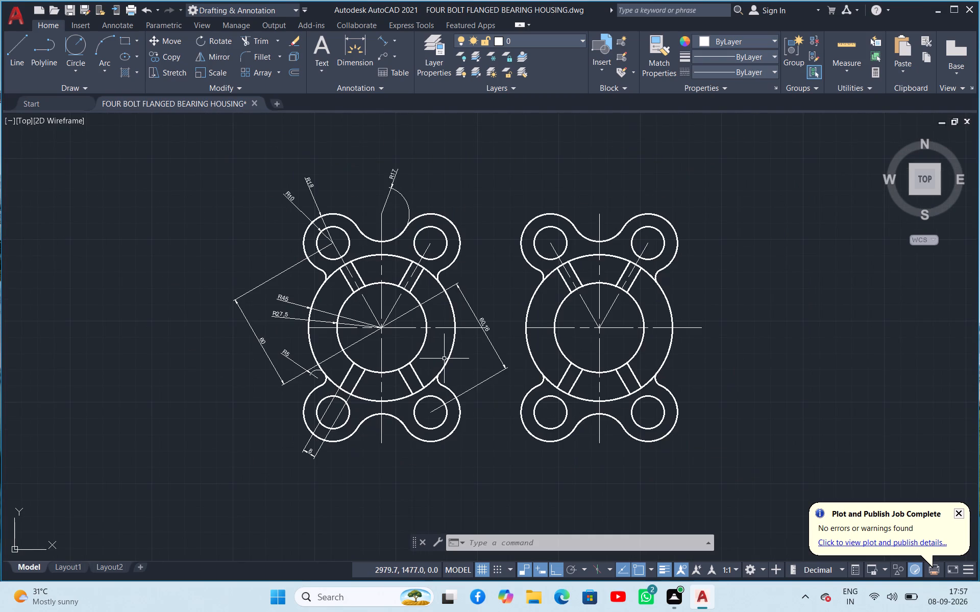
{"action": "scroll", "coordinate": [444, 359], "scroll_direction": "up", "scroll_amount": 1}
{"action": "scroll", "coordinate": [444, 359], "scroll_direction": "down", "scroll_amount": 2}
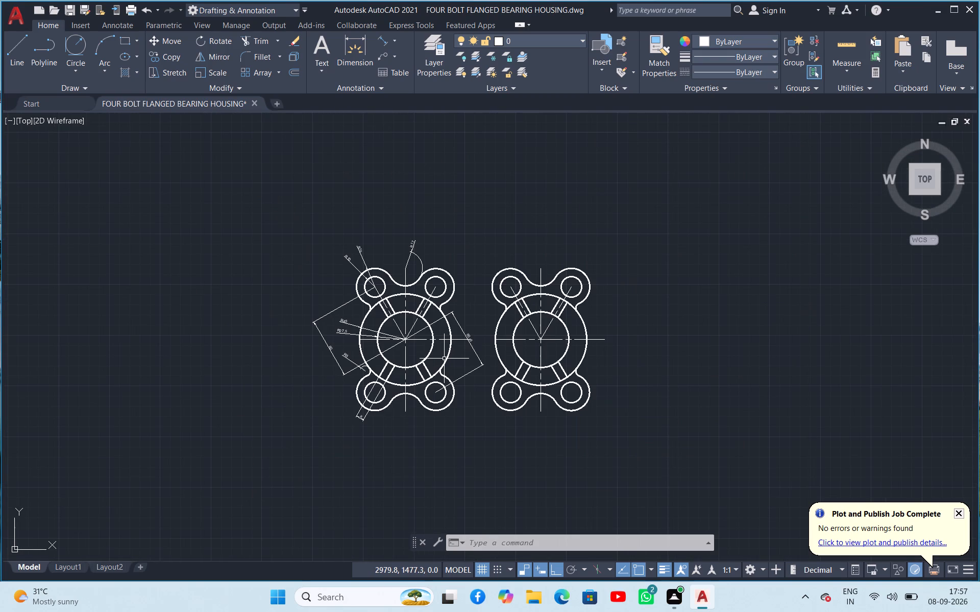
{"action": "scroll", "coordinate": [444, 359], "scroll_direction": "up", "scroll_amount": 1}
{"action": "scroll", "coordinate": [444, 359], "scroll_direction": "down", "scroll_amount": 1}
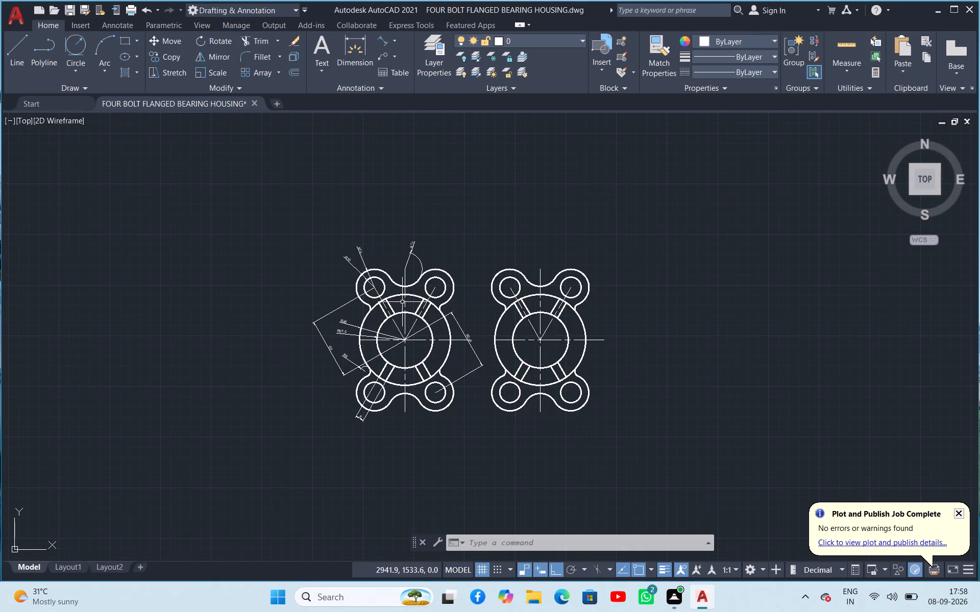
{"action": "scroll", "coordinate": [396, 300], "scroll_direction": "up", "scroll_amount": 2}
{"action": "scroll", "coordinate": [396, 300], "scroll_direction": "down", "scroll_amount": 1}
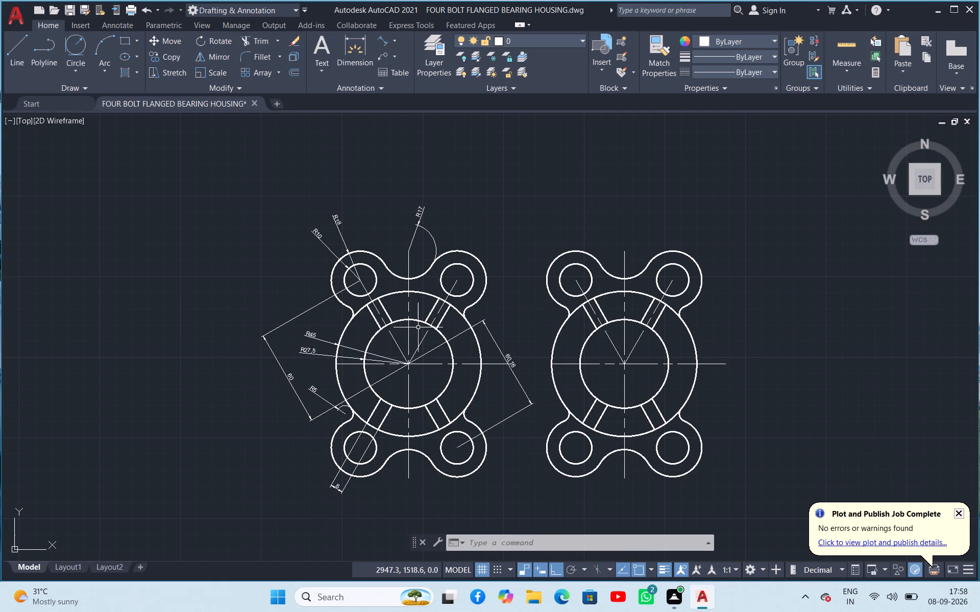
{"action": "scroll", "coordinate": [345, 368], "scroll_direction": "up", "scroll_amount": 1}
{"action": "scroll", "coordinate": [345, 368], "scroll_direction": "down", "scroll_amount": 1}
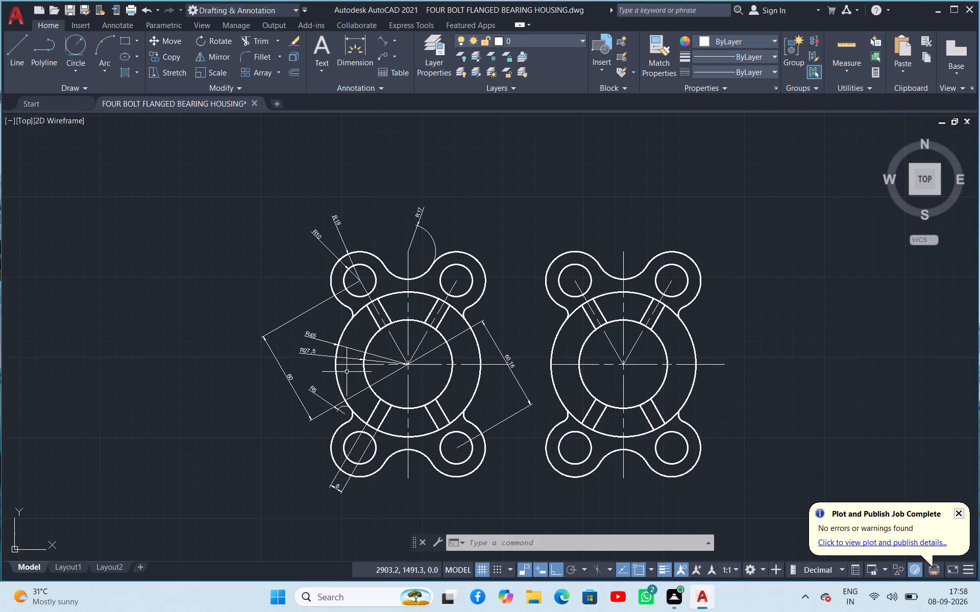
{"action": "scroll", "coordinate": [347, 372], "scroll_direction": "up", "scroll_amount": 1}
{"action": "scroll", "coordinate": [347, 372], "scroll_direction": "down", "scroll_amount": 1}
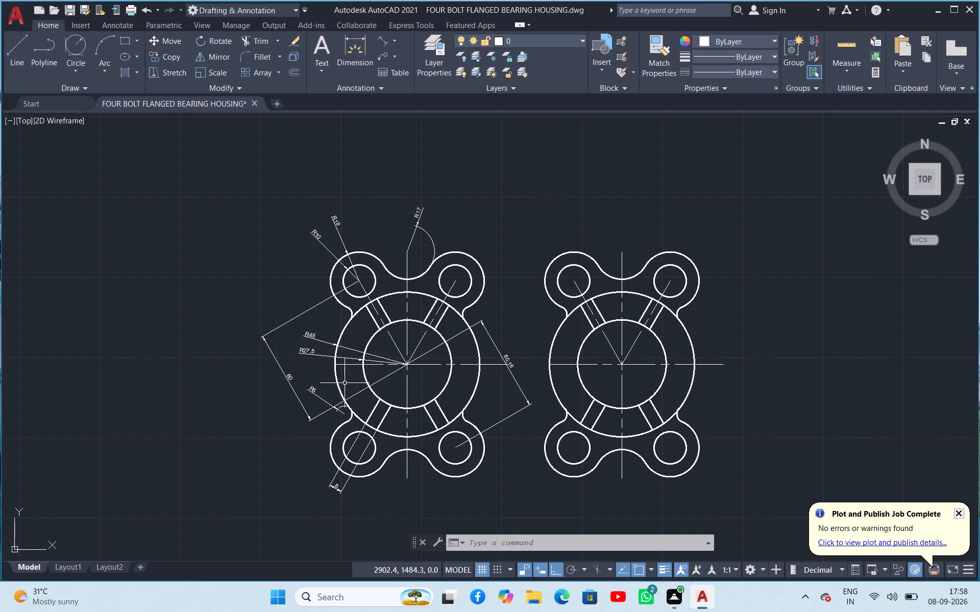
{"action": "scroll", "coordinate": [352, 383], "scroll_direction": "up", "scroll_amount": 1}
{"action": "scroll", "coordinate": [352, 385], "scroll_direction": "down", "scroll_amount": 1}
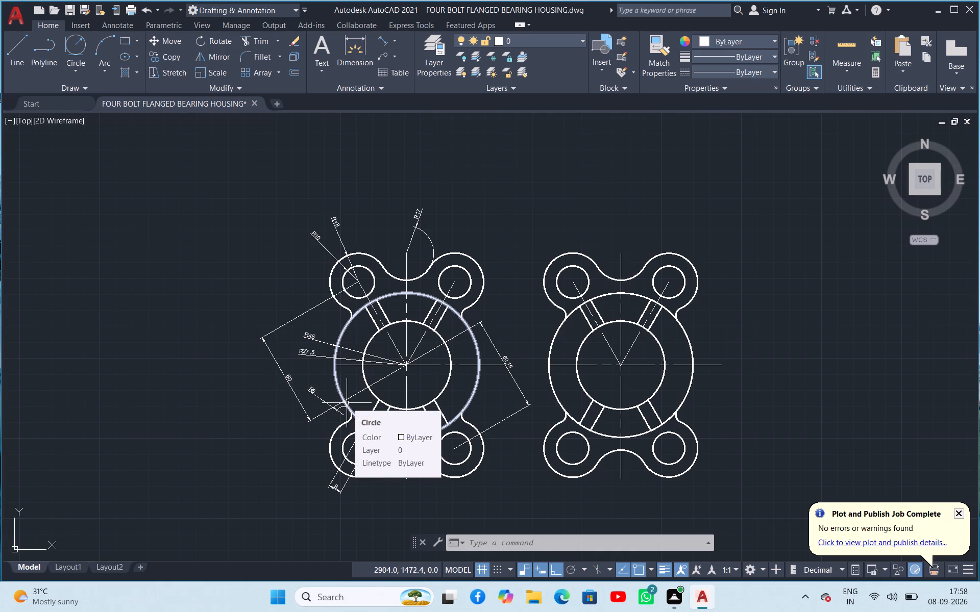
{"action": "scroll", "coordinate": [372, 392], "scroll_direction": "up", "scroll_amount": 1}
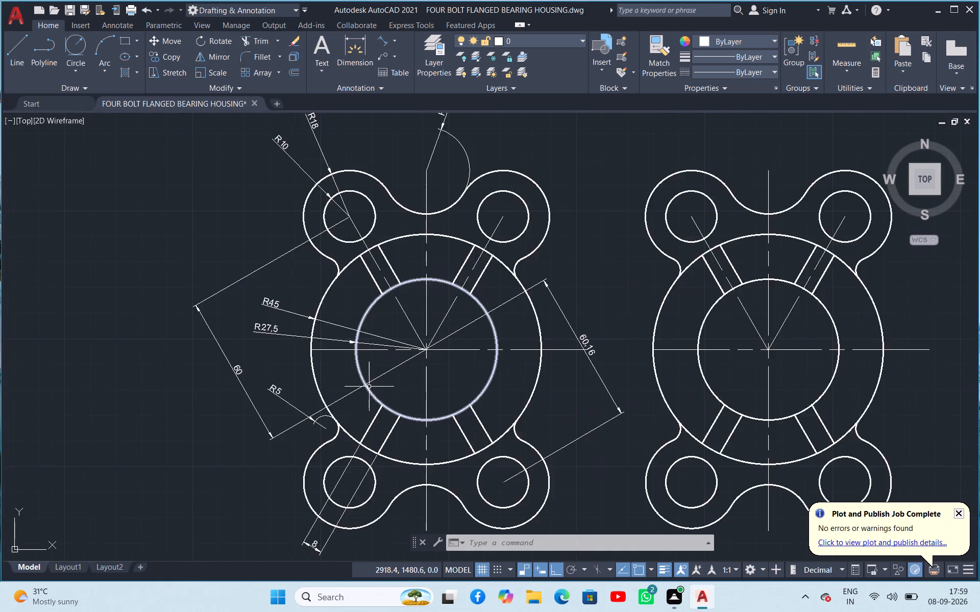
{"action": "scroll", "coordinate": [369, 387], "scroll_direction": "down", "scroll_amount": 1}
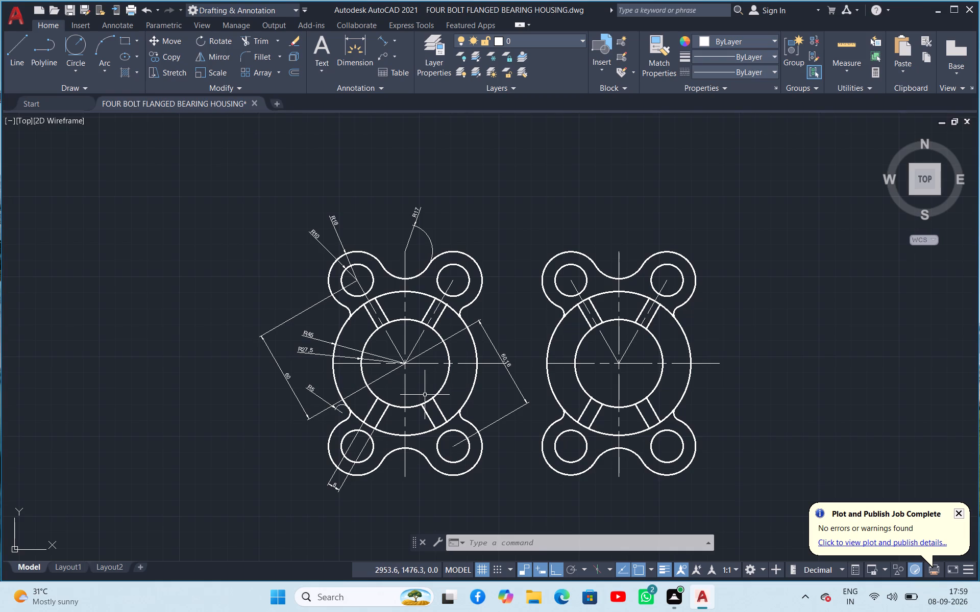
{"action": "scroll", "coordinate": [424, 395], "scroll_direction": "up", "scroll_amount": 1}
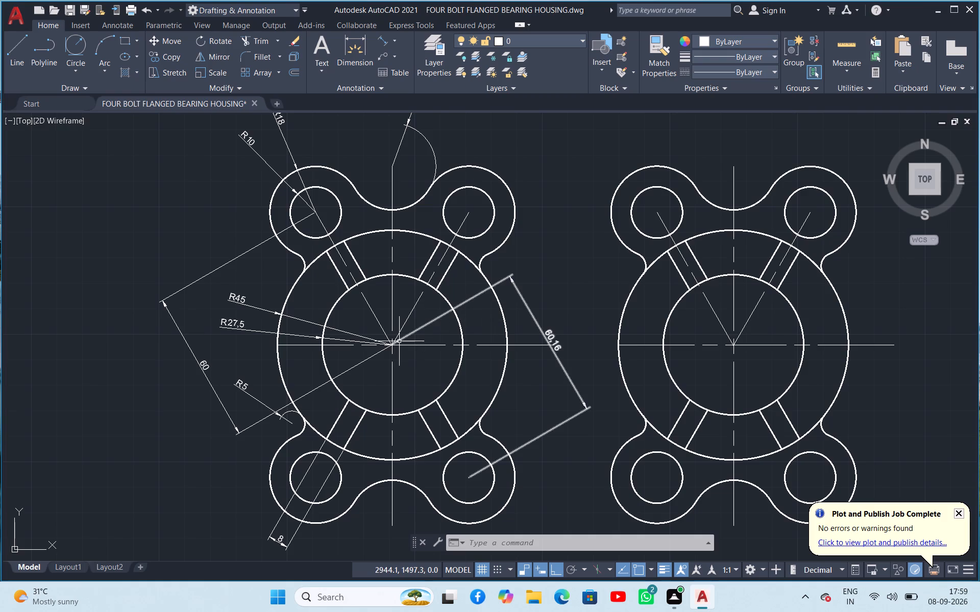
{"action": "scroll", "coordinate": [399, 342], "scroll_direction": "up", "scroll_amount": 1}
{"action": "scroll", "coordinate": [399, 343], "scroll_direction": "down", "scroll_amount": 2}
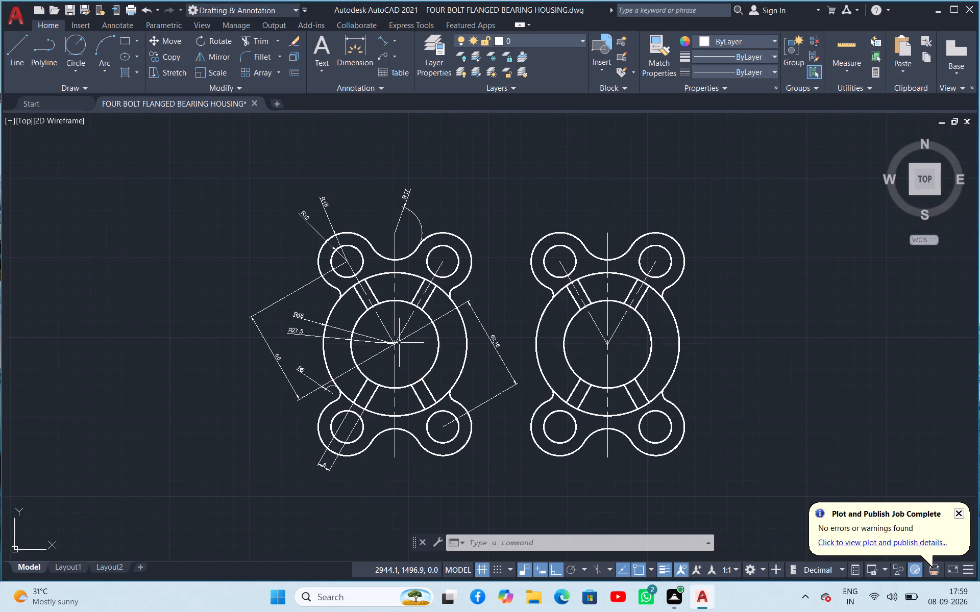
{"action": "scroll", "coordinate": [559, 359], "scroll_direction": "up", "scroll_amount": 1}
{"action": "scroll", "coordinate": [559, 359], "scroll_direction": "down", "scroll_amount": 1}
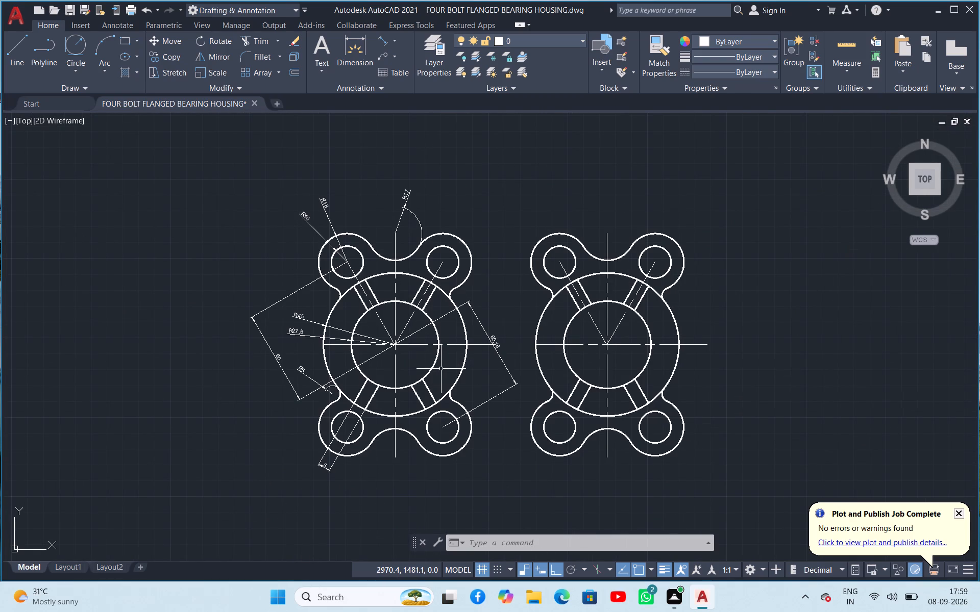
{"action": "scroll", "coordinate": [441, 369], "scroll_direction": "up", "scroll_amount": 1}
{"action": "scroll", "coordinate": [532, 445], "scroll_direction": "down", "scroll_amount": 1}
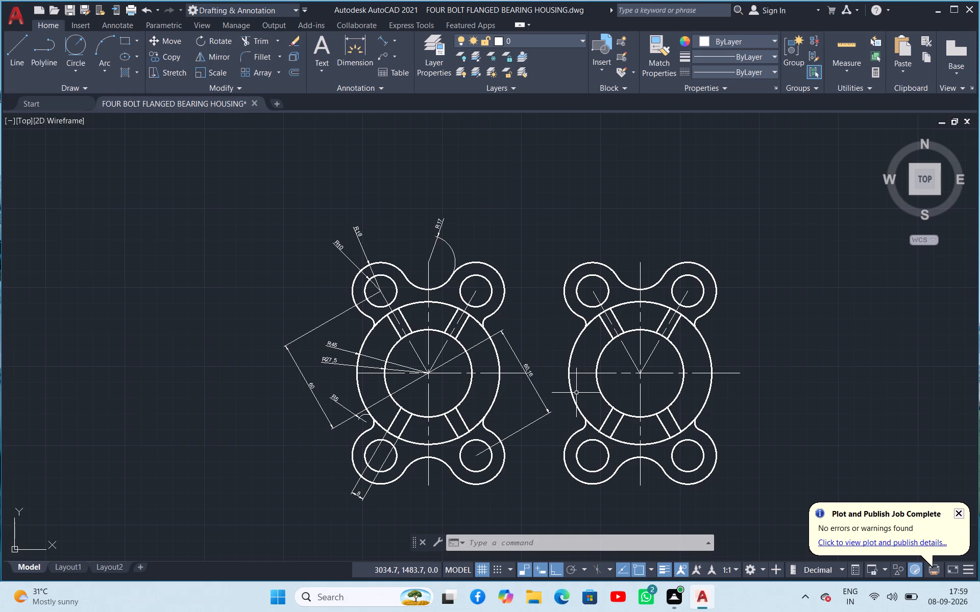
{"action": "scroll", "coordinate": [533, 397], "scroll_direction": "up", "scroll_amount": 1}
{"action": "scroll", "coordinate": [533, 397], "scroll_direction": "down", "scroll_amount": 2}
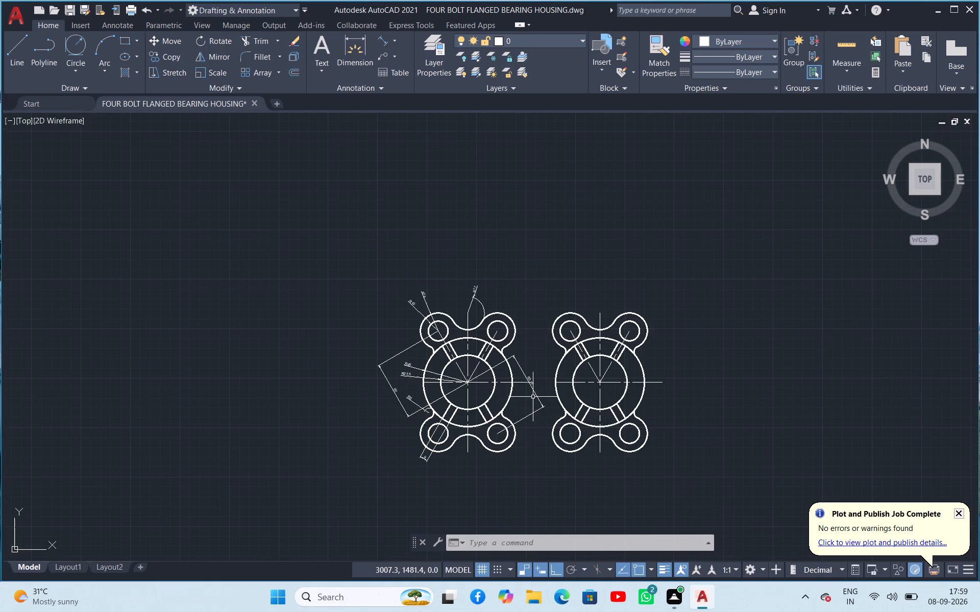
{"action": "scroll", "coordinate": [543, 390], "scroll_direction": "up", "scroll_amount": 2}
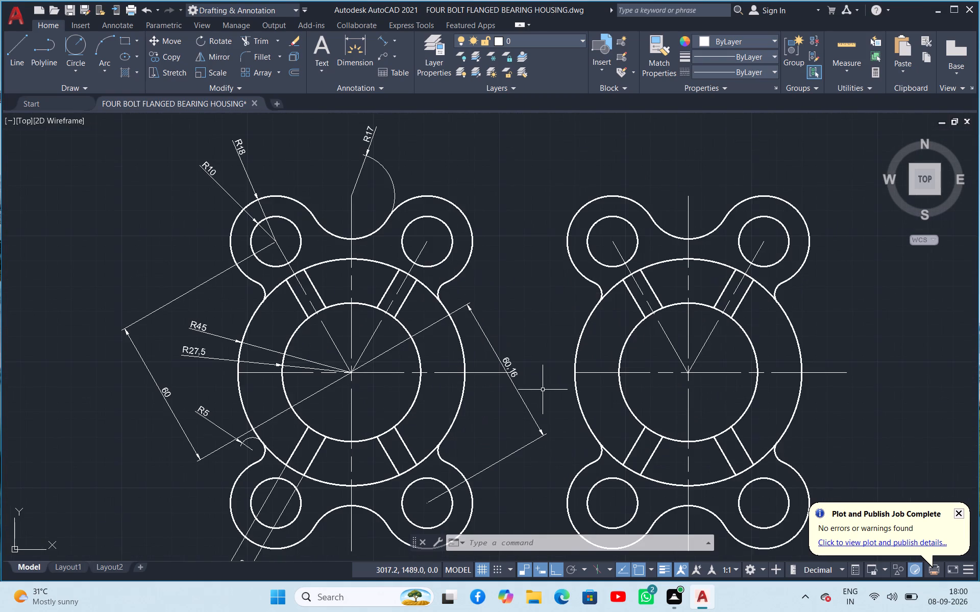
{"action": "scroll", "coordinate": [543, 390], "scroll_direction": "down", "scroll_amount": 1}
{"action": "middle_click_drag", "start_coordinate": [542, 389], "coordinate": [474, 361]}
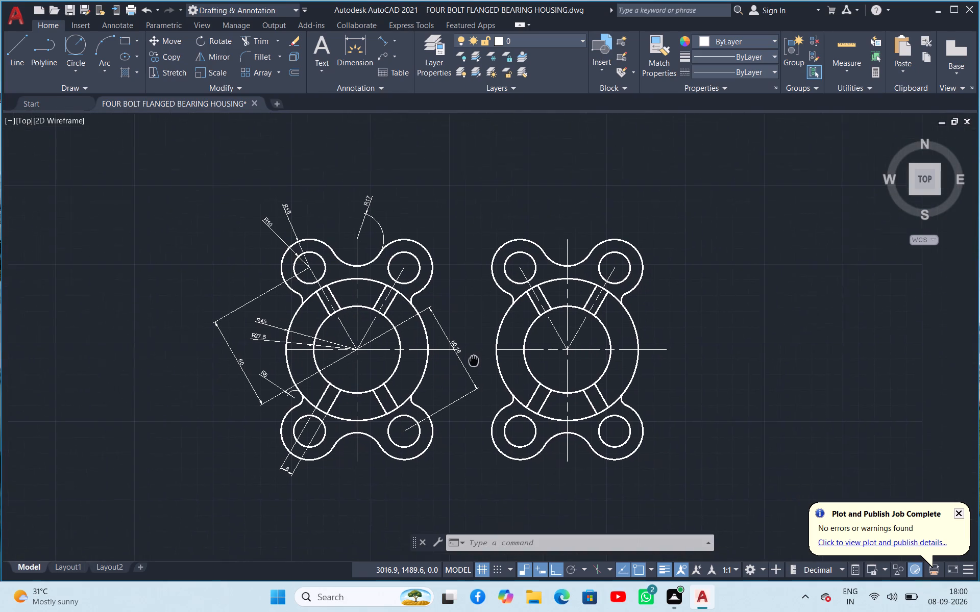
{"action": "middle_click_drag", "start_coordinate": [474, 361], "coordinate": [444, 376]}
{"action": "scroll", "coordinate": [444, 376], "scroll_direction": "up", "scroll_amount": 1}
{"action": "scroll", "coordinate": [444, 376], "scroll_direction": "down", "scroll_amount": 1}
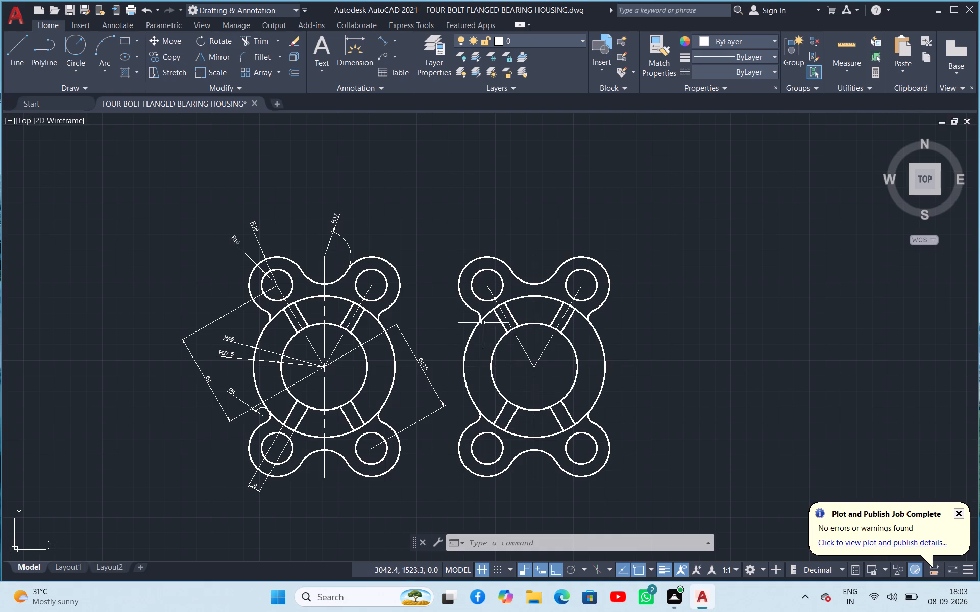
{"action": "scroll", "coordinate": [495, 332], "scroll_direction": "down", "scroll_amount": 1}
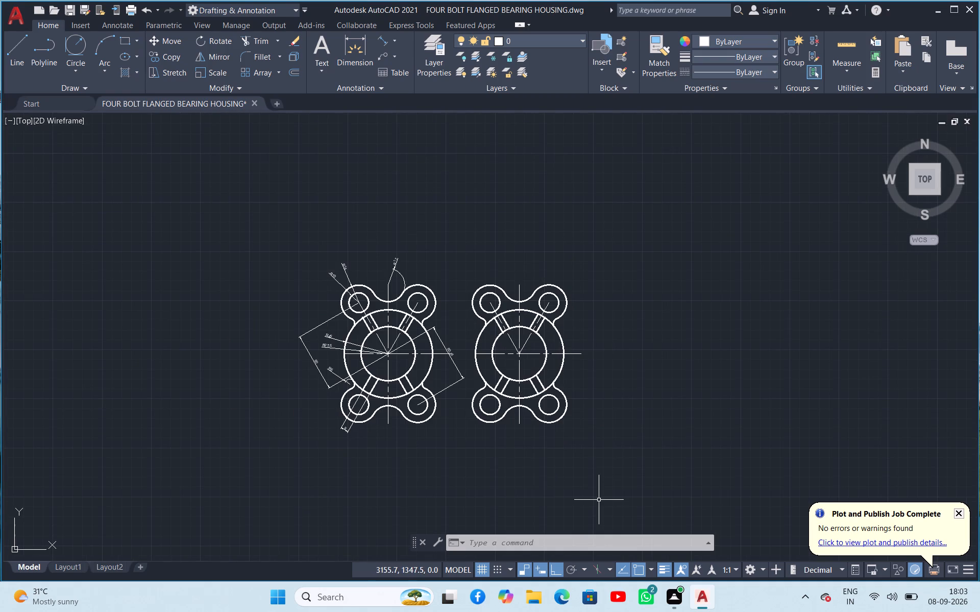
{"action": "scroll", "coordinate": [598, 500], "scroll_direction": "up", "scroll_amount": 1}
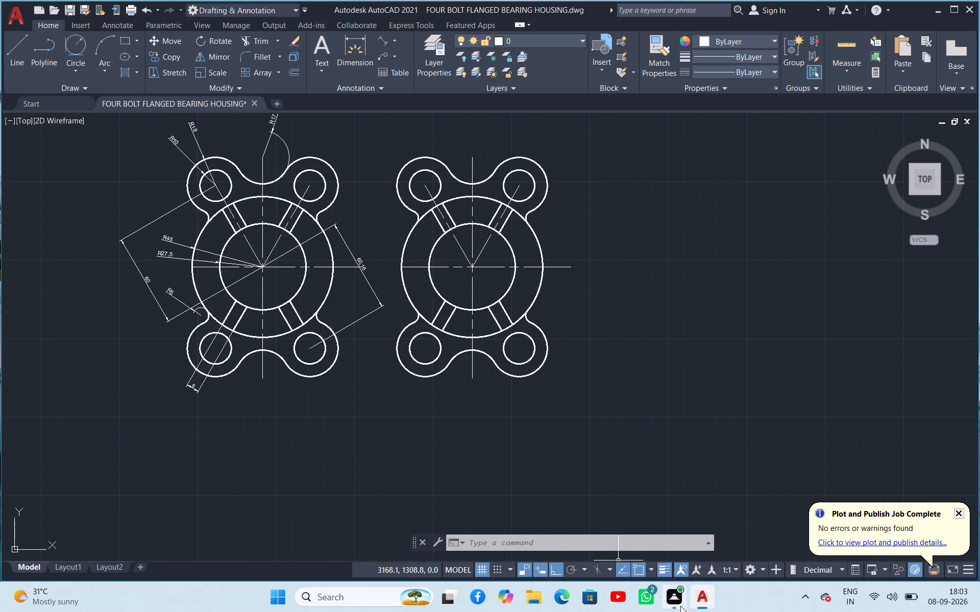